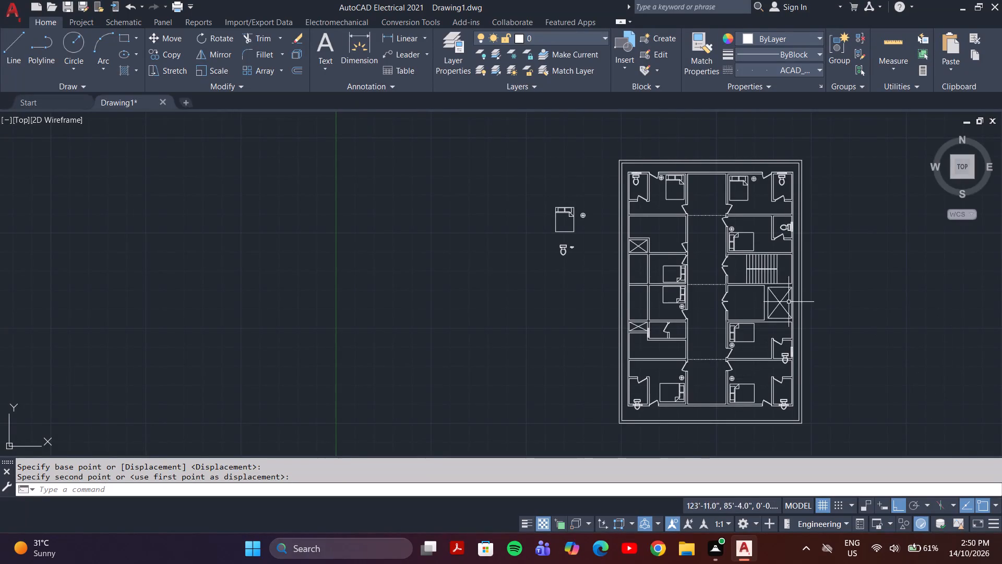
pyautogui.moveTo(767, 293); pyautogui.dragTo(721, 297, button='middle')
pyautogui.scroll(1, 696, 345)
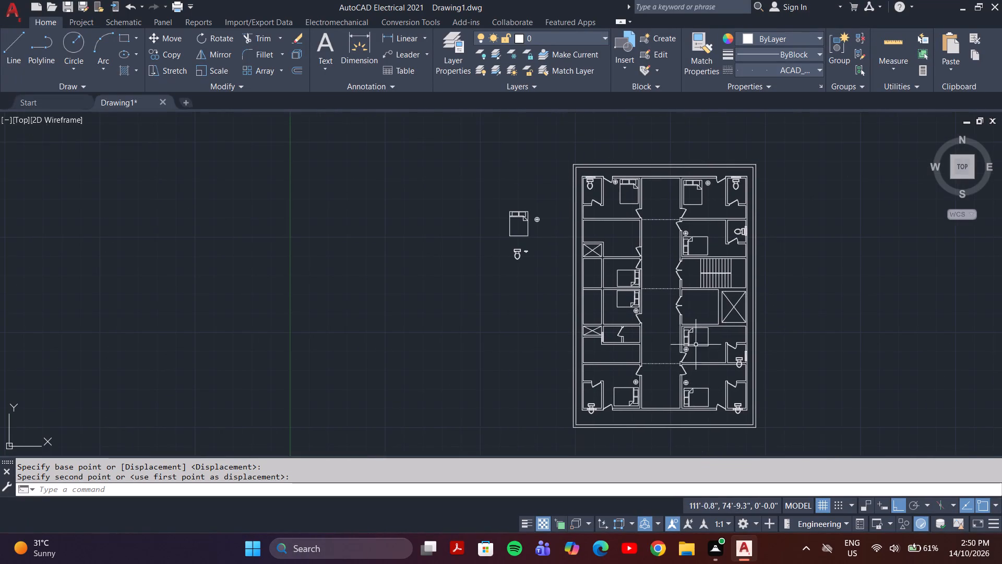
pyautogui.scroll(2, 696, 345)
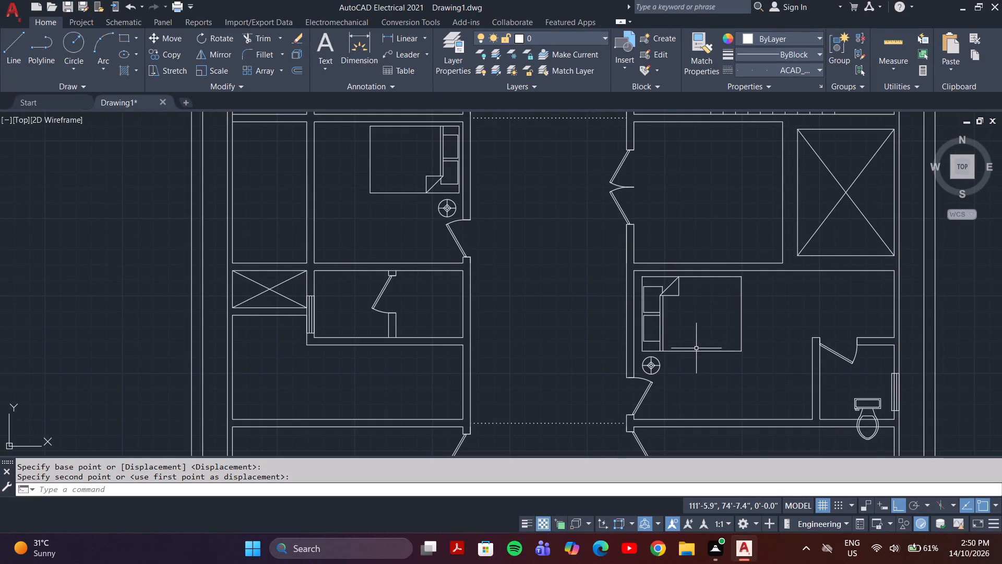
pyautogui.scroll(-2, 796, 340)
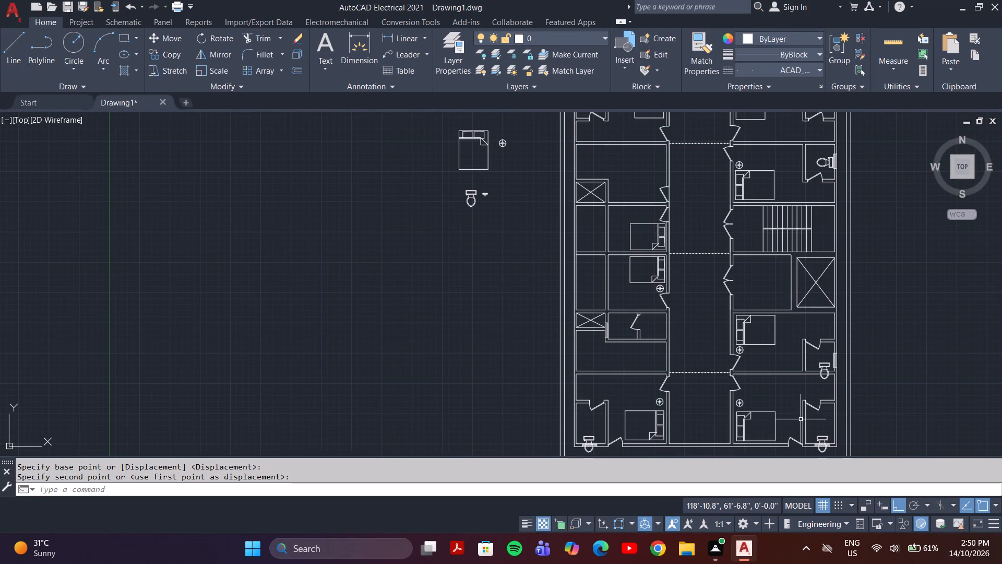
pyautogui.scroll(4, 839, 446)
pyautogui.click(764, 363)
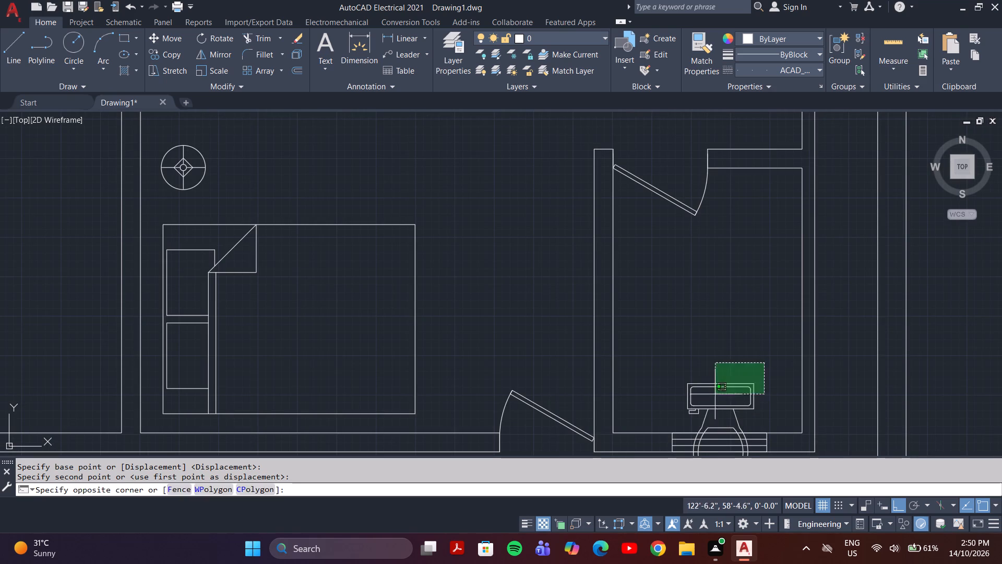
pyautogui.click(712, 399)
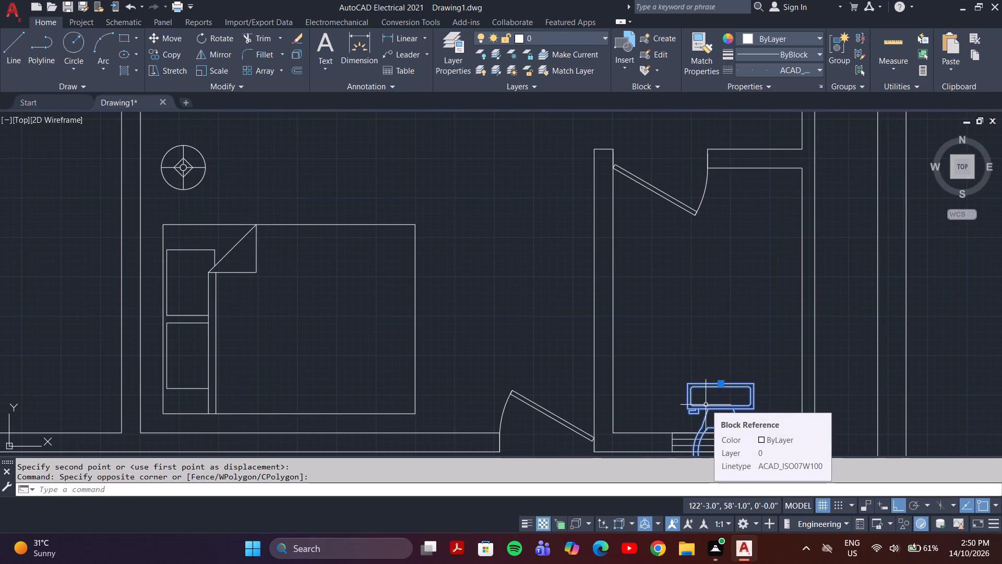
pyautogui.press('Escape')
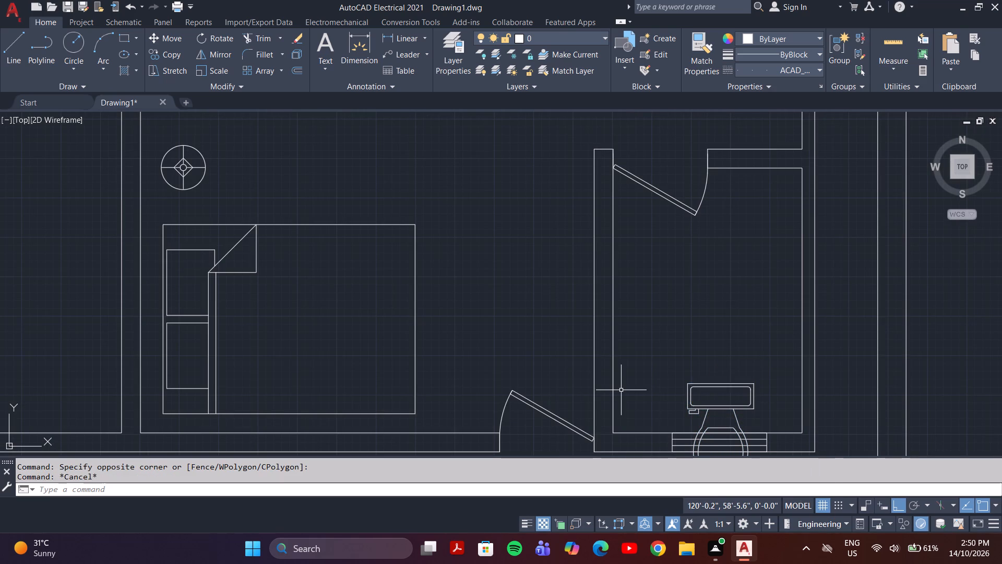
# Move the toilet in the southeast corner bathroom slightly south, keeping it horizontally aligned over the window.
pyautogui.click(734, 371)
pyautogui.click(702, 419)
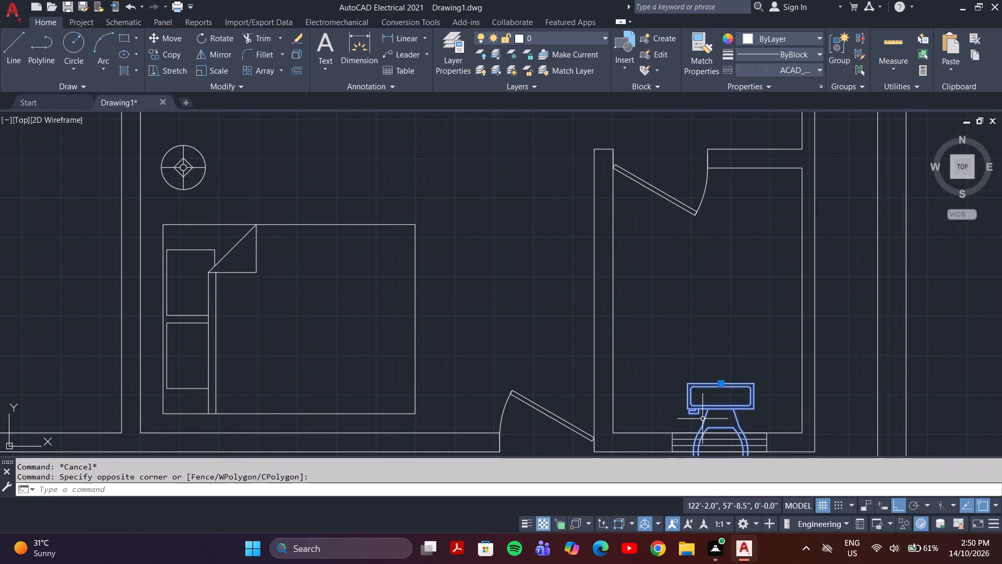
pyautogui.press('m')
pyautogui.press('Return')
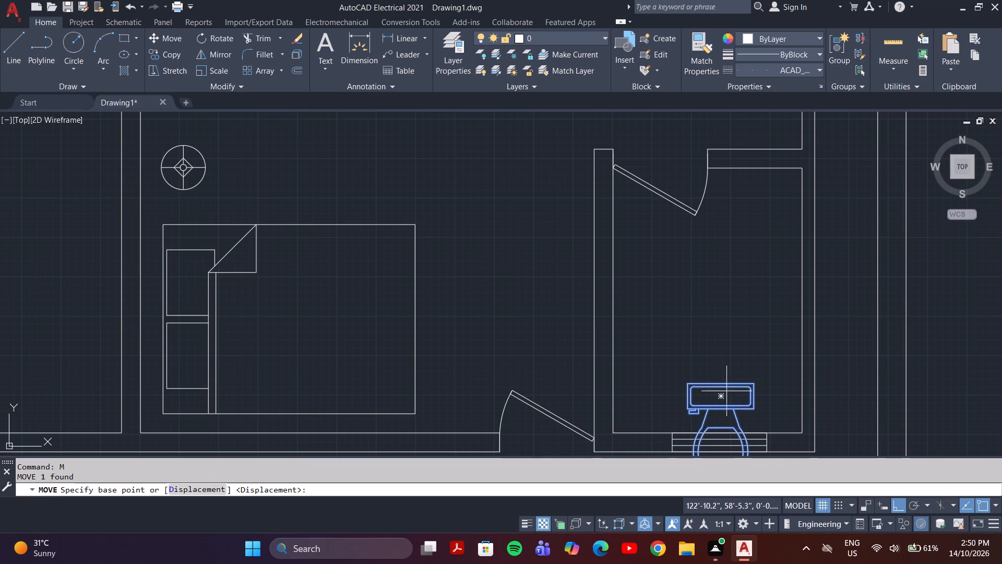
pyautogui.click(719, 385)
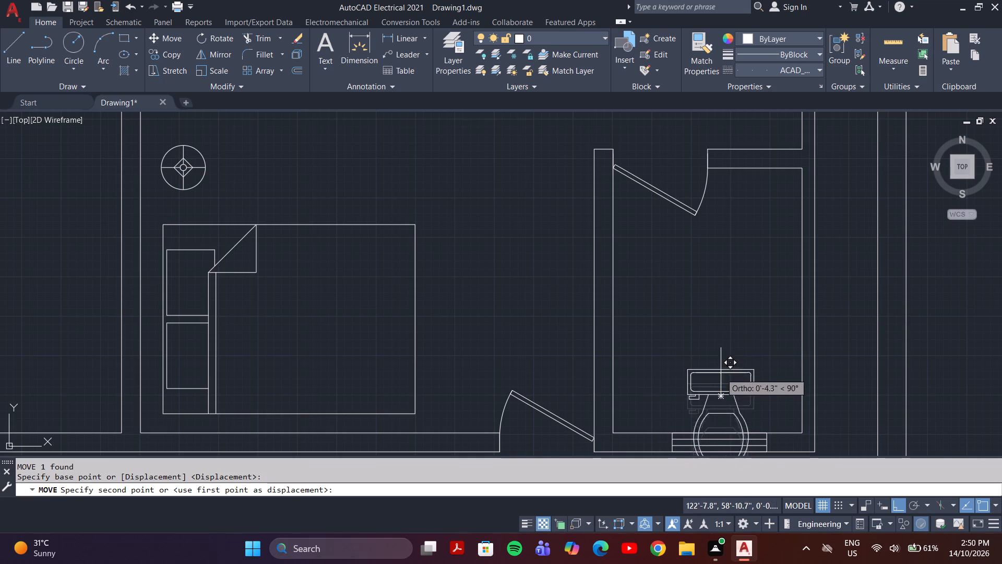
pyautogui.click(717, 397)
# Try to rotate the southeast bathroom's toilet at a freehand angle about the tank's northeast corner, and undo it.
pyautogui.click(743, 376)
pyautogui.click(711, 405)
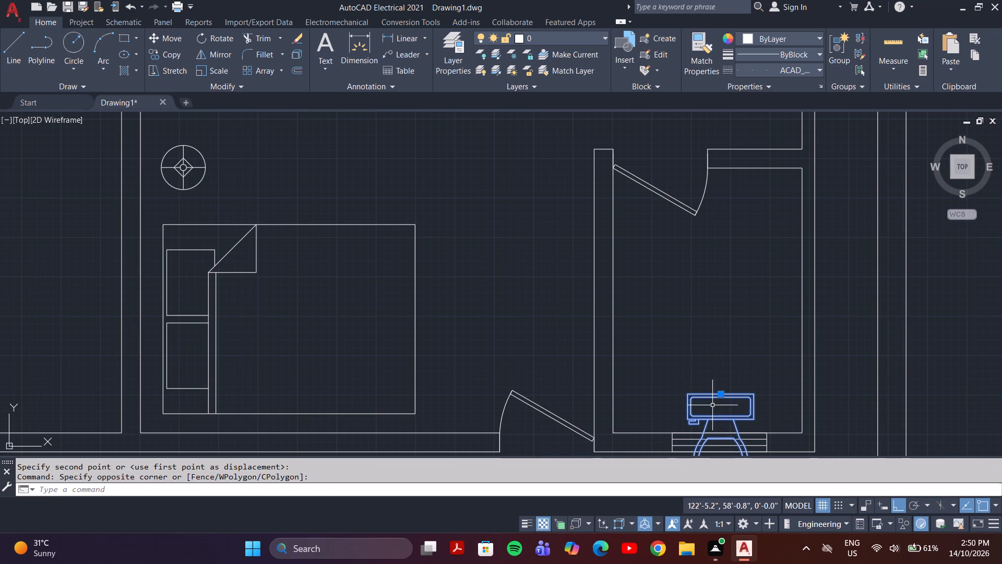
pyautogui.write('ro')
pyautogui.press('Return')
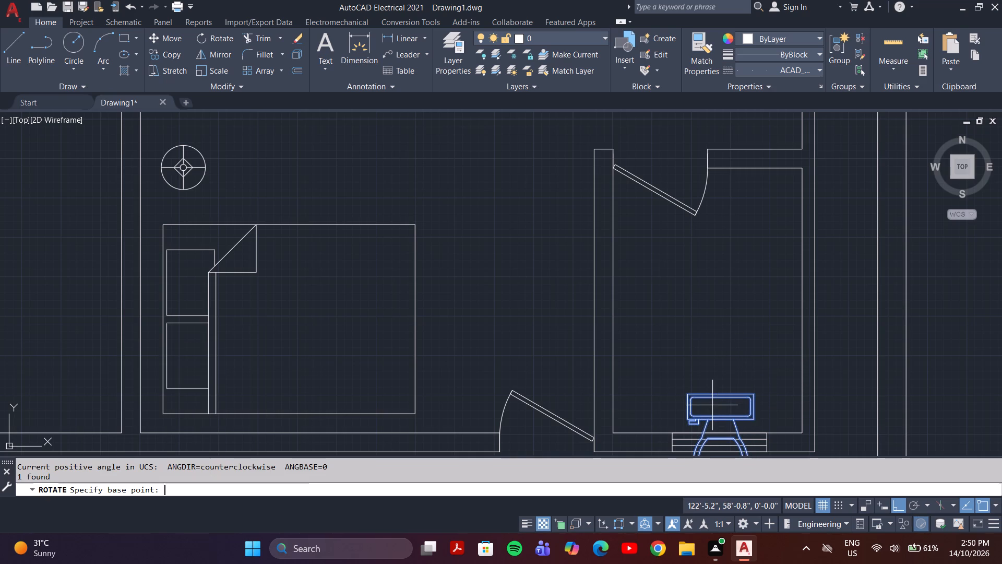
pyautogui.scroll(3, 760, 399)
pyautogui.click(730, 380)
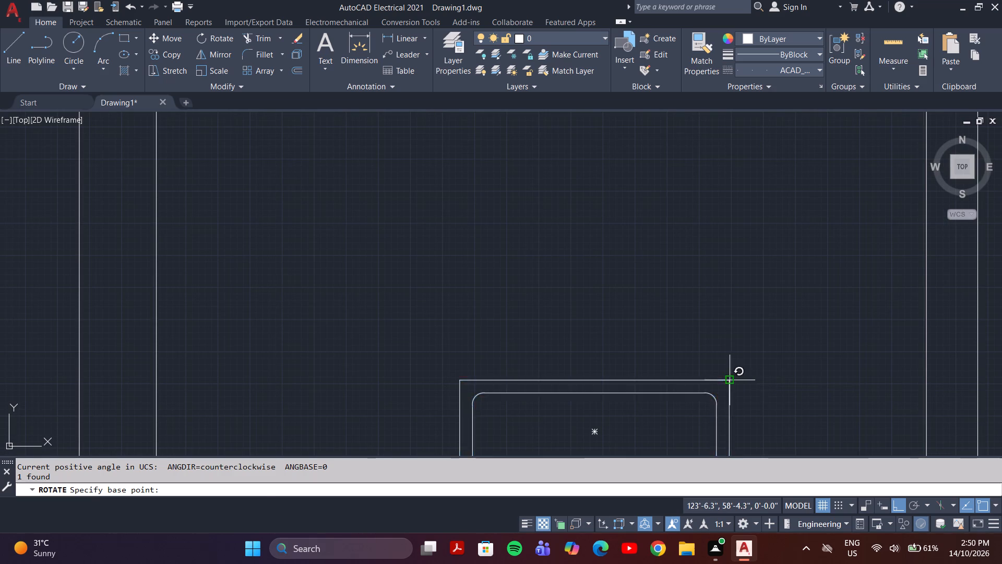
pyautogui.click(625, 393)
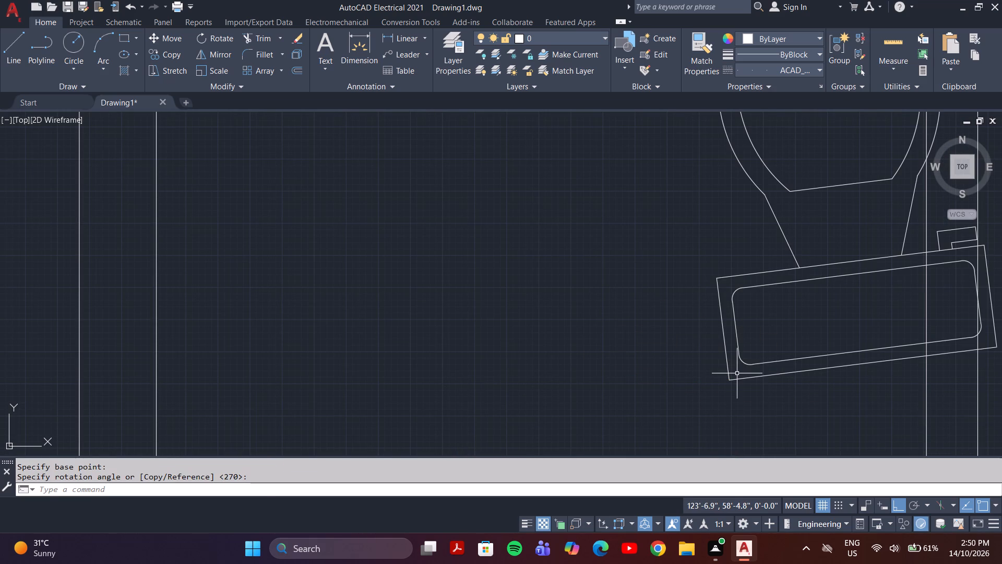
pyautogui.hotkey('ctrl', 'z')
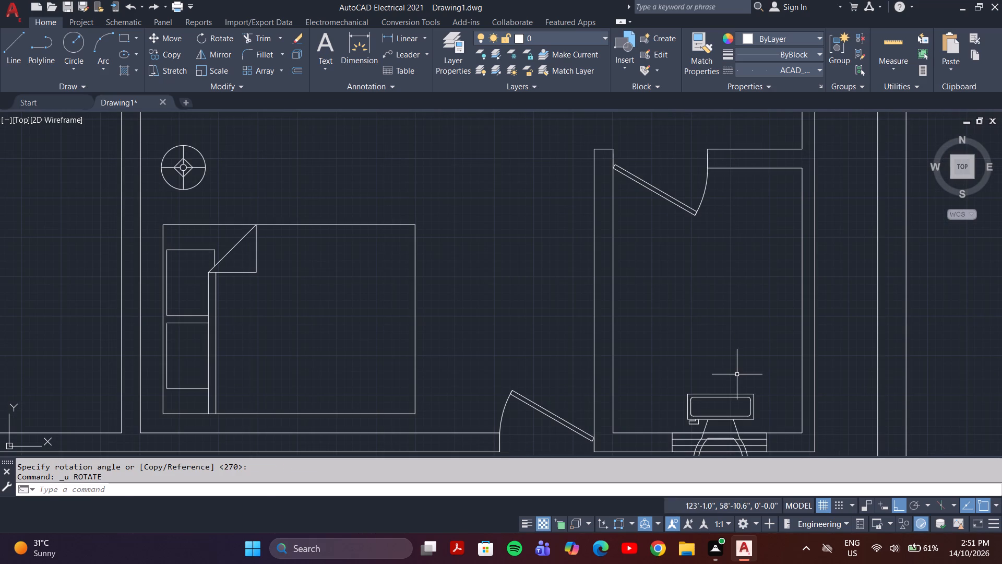
# Rotate the southeast bathroom's toilet 180° about the tank's northwest corner.
pyautogui.scroll(-2, 638, 359)
pyautogui.click(687, 365)
pyautogui.click(670, 375)
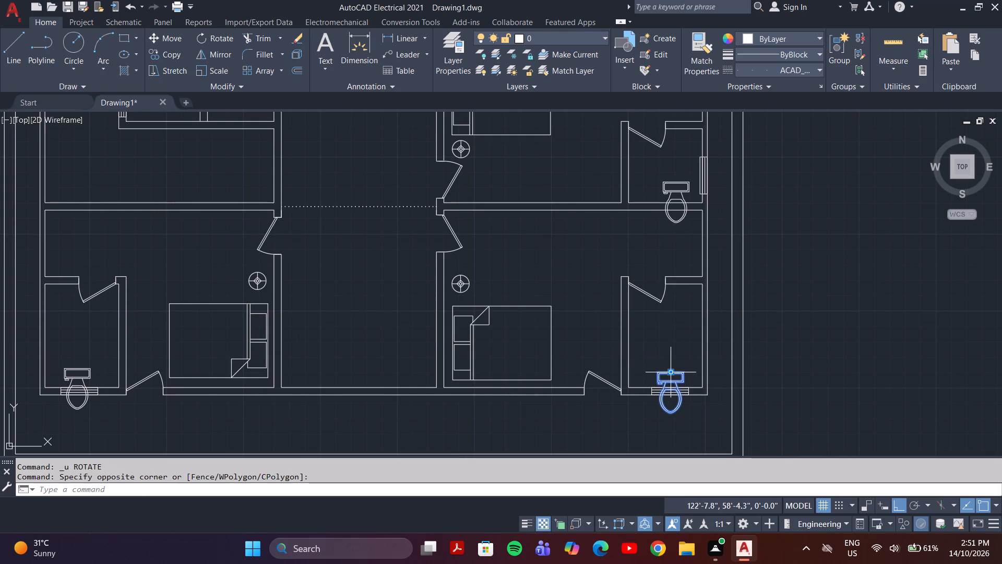
pyautogui.write('ro')
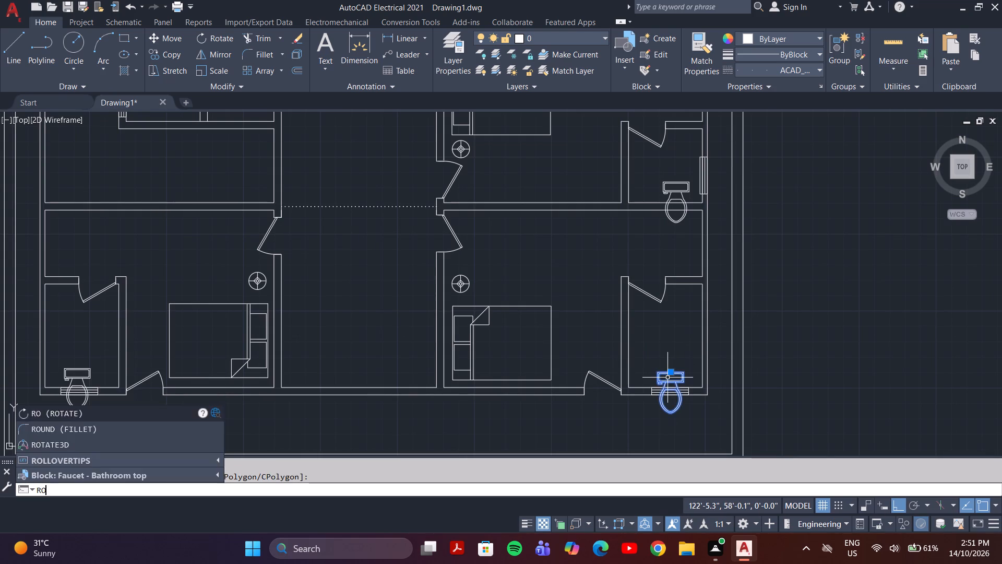
pyautogui.press('Return')
pyautogui.scroll(5, 660, 379)
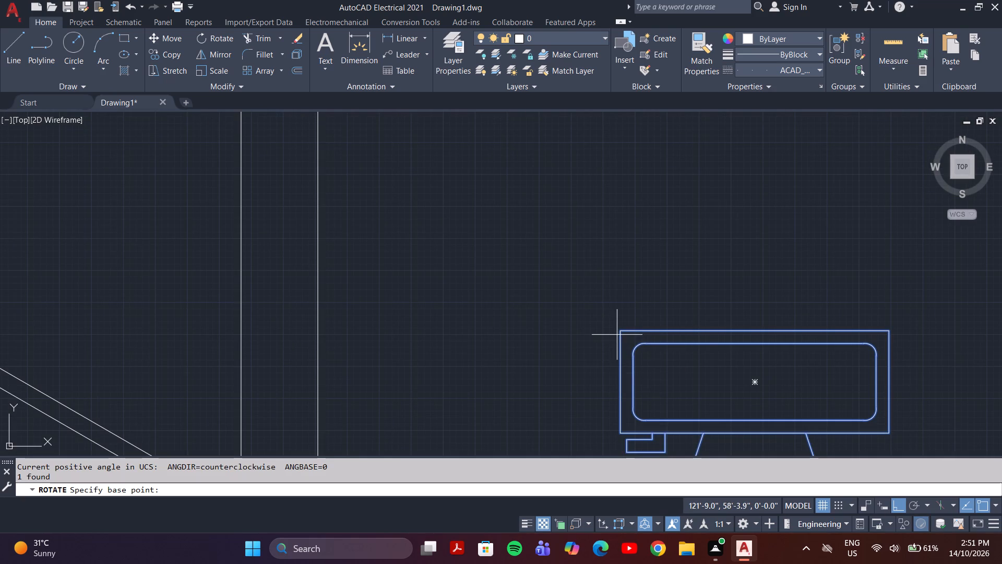
pyautogui.click(621, 330)
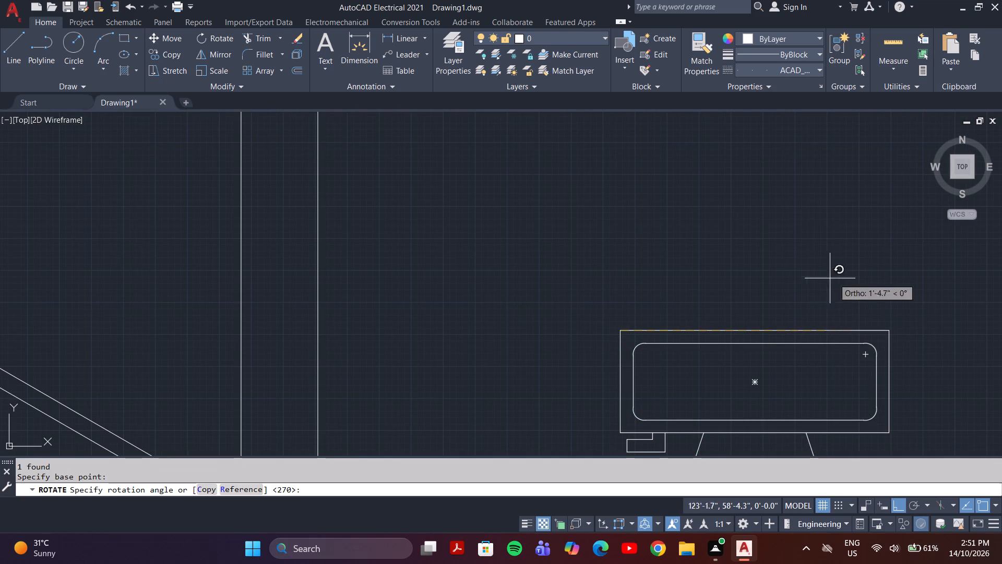
pyautogui.scroll(-2, 719, 288)
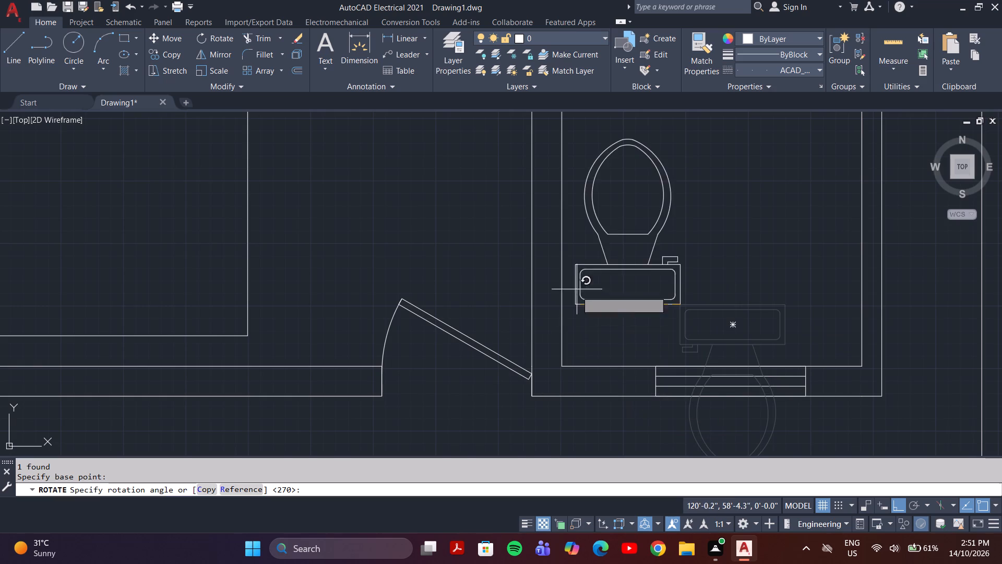
pyautogui.click(636, 288)
# Move the rotated toilet, with Ortho off, so its tank sits against the south wall in front of the window.
pyautogui.moveTo(695, 246); pyautogui.dragTo(683, 263)
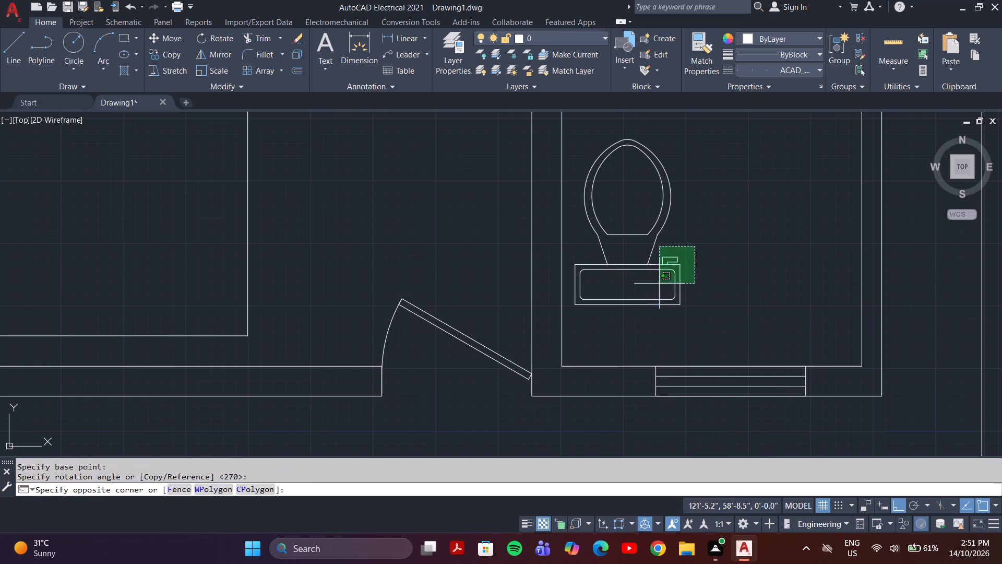
pyautogui.click(659, 284)
pyautogui.press('m')
pyautogui.press('Return')
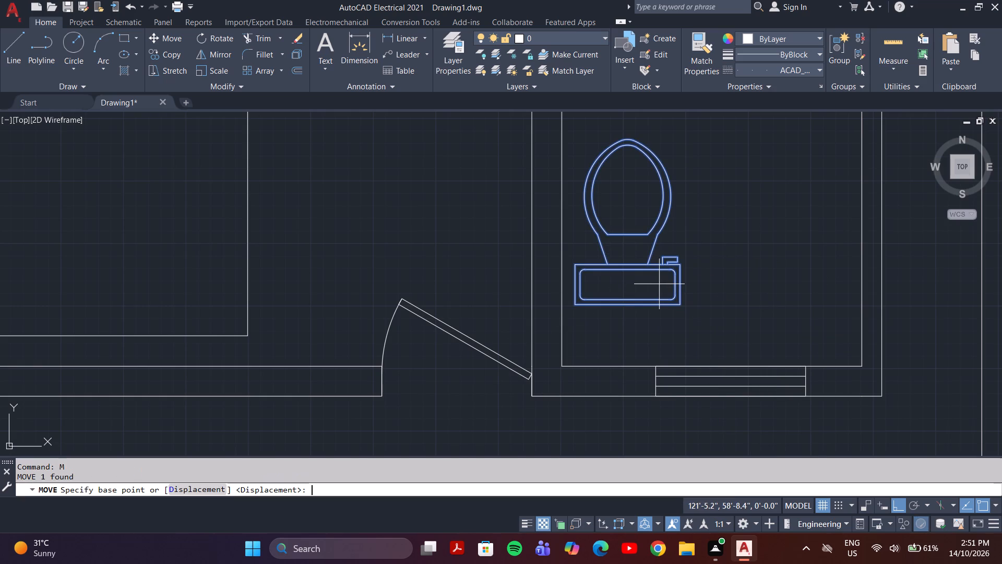
pyautogui.click(613, 227)
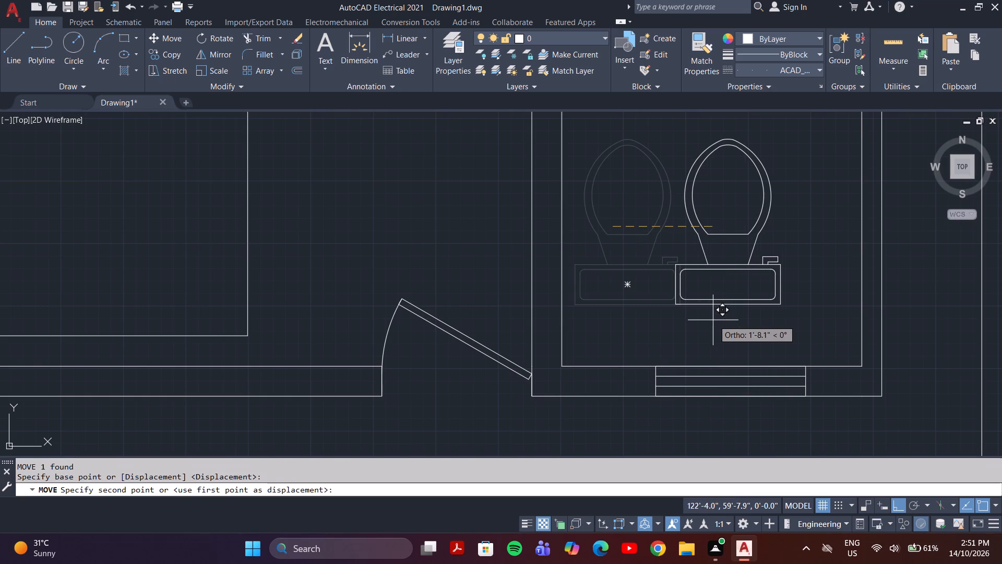
pyautogui.press('F8')
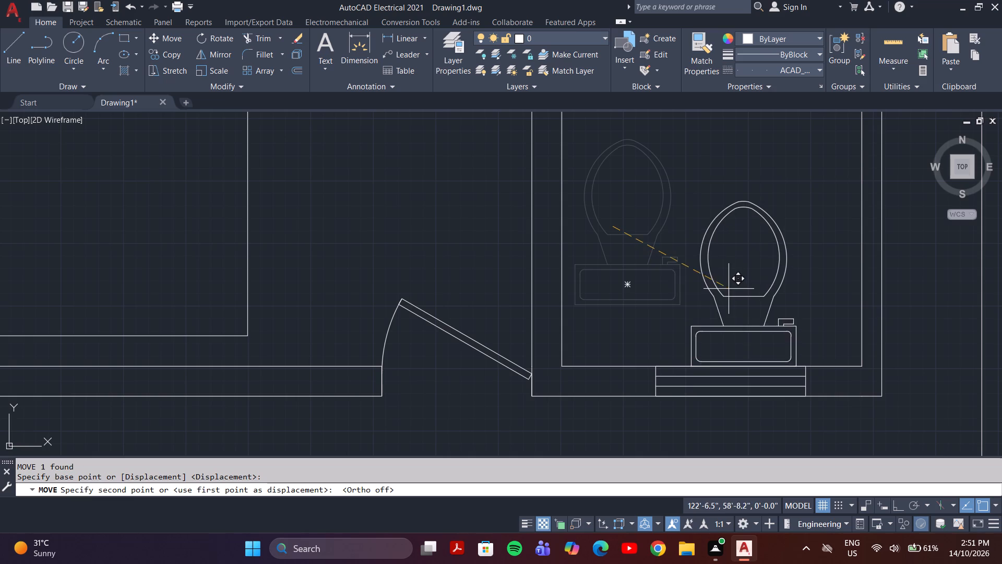
pyautogui.click(720, 280)
# Move the toilet in the next bathroom to the north, overlapping its south wall, by a slight southward nudge.
pyautogui.scroll(-4, 726, 303)
pyautogui.moveTo(695, 315); pyautogui.dragTo(691, 392, button='middle')
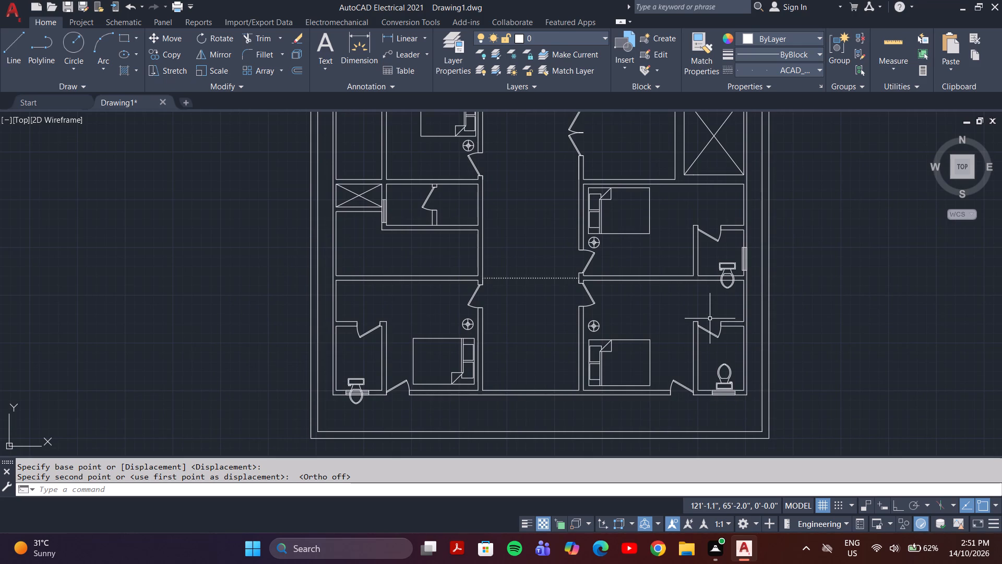
pyautogui.scroll(2, 703, 366)
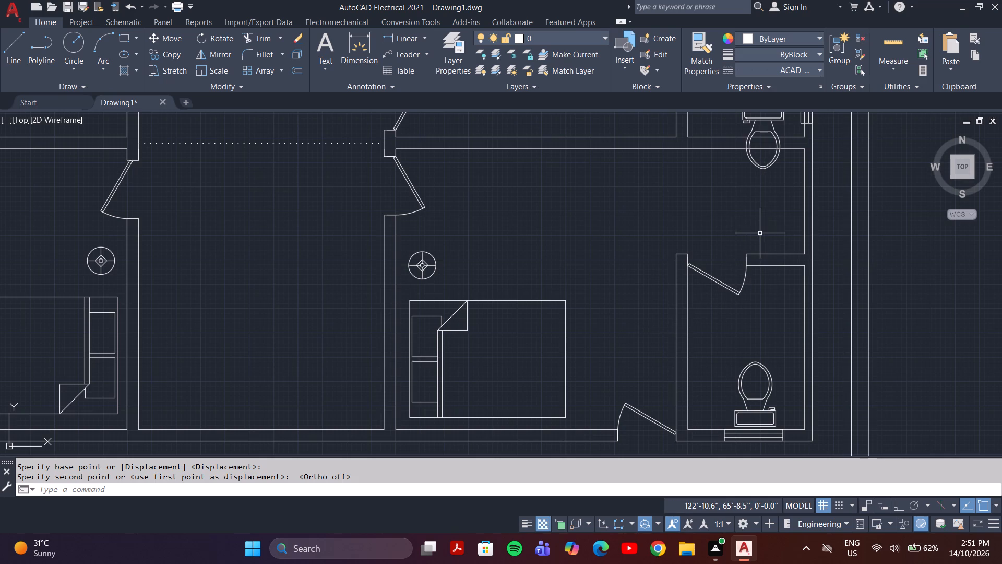
pyautogui.moveTo(767, 221); pyautogui.dragTo(724, 323, button='middle')
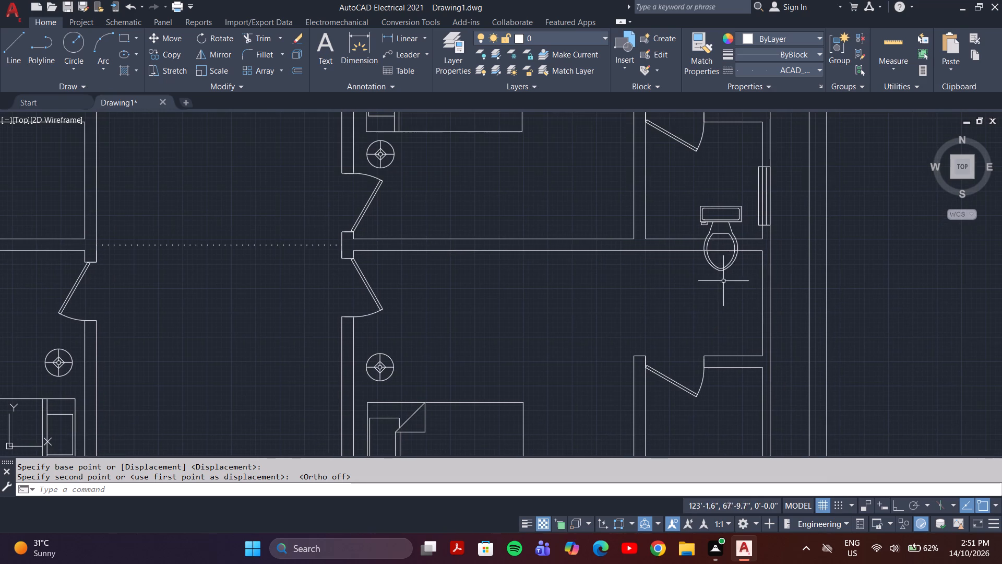
pyautogui.click(733, 191)
pyautogui.click(705, 234)
pyautogui.press('m')
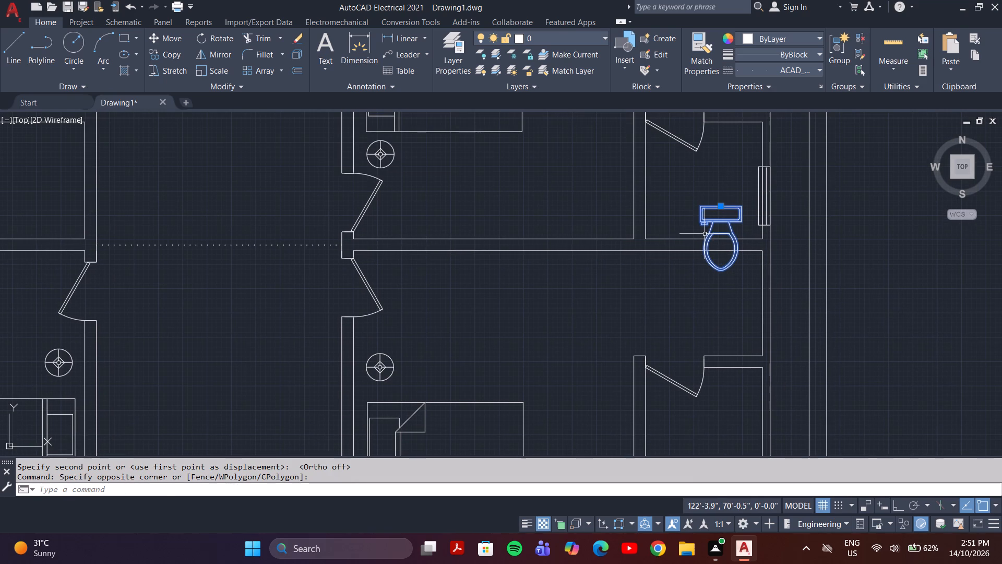
pyautogui.press('Return')
pyautogui.click(717, 211)
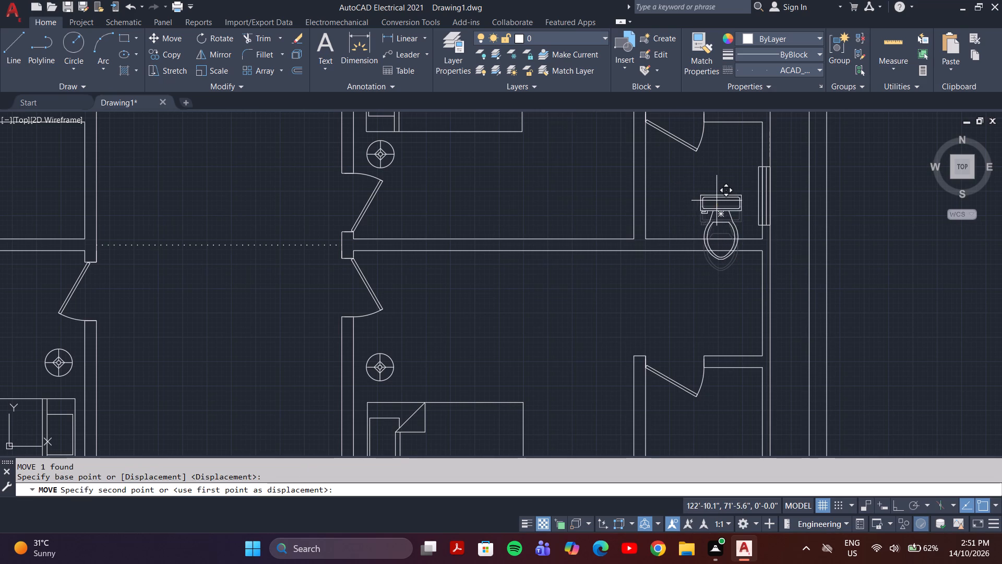
pyautogui.click(716, 213)
# Rotate this toilet 270° about the tank's northeast corner, with Ortho on, so the tank faces the east window.
pyautogui.click(727, 201)
pyautogui.click(708, 213)
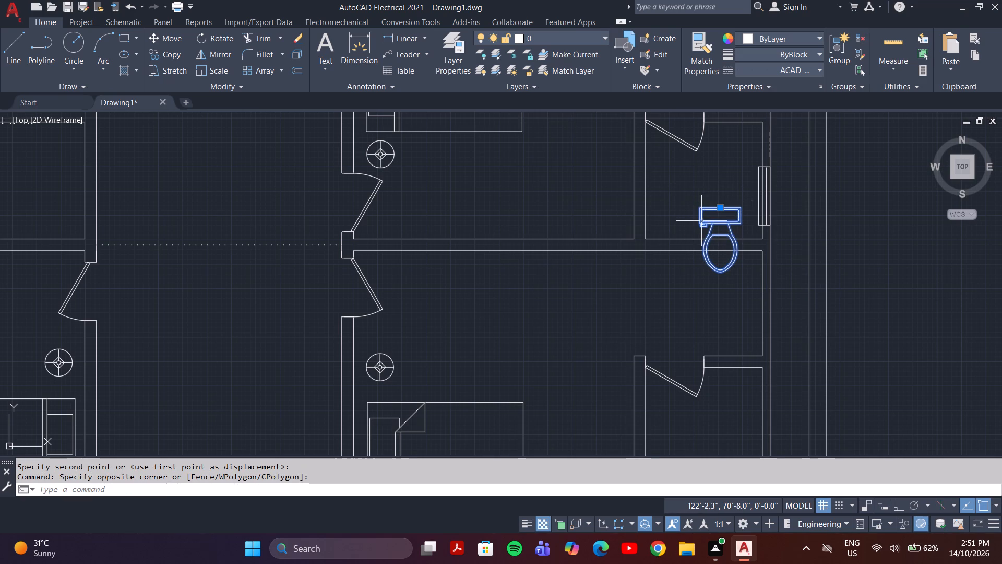
pyautogui.write('ro')
pyautogui.press('Return')
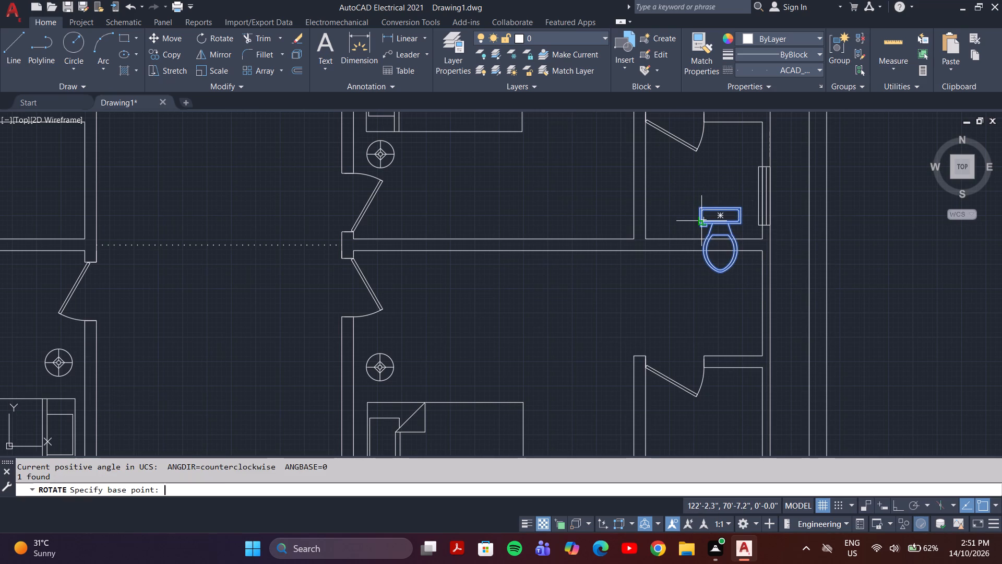
pyautogui.scroll(4, 741, 211)
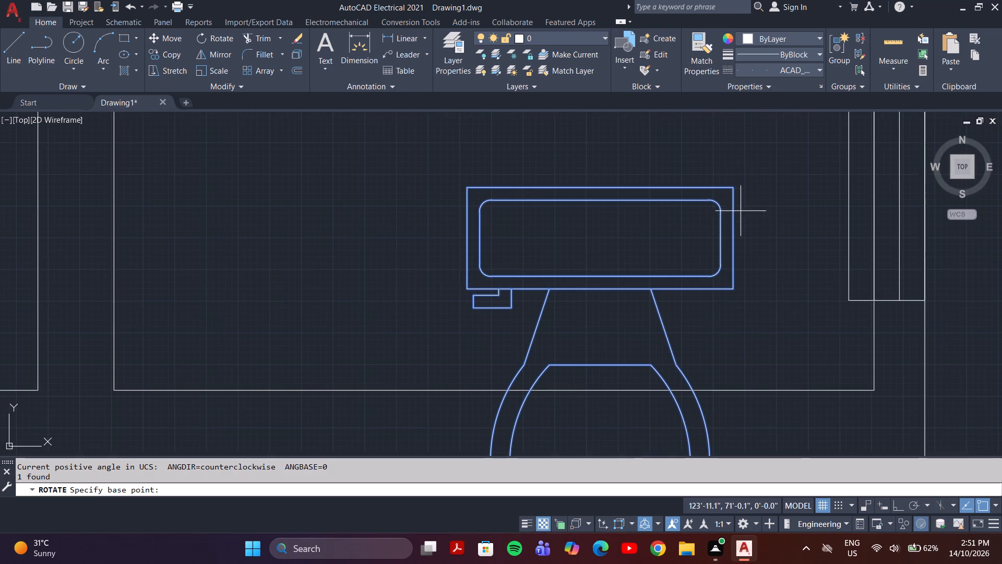
pyautogui.click(733, 189)
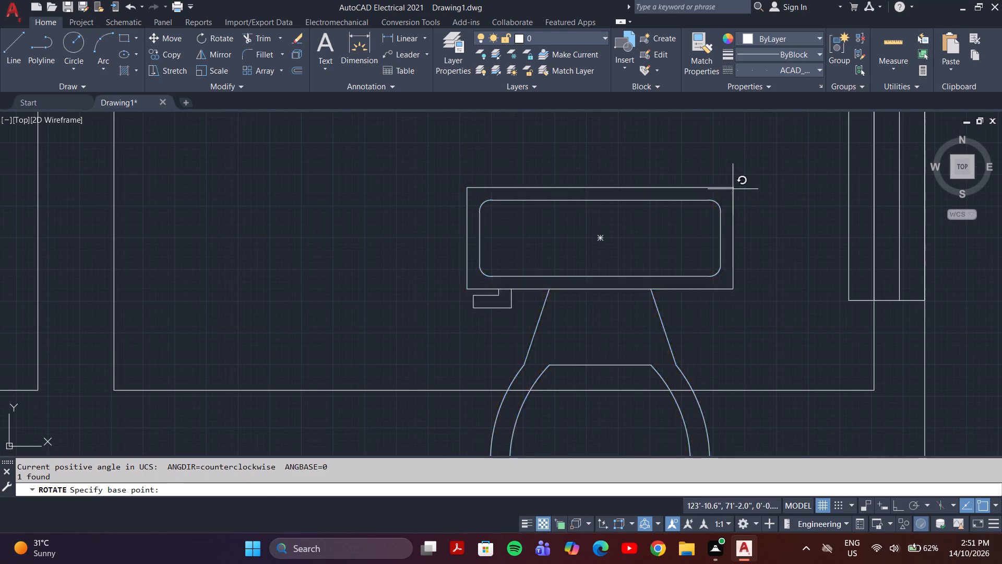
pyautogui.press('F8')
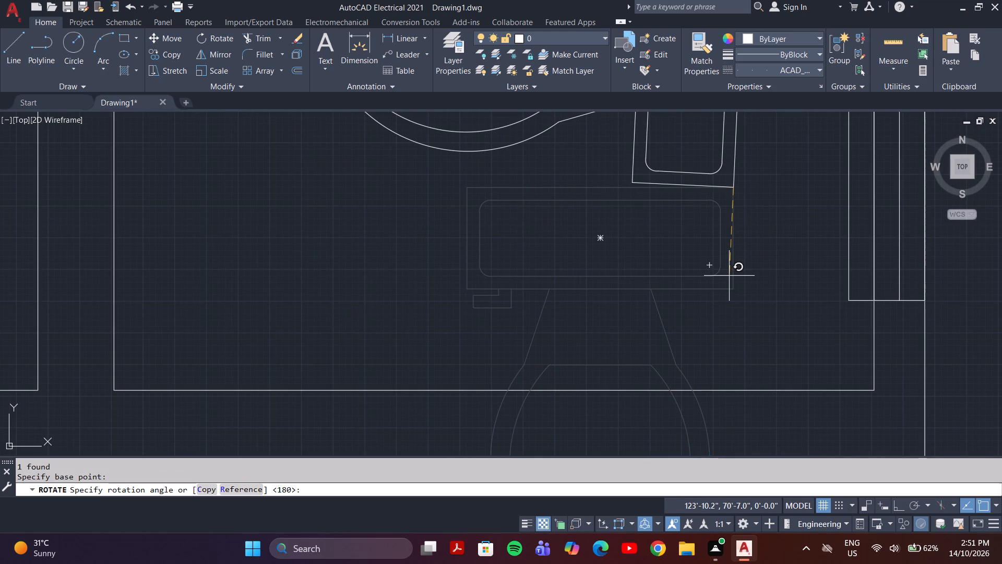
pyautogui.click(733, 263)
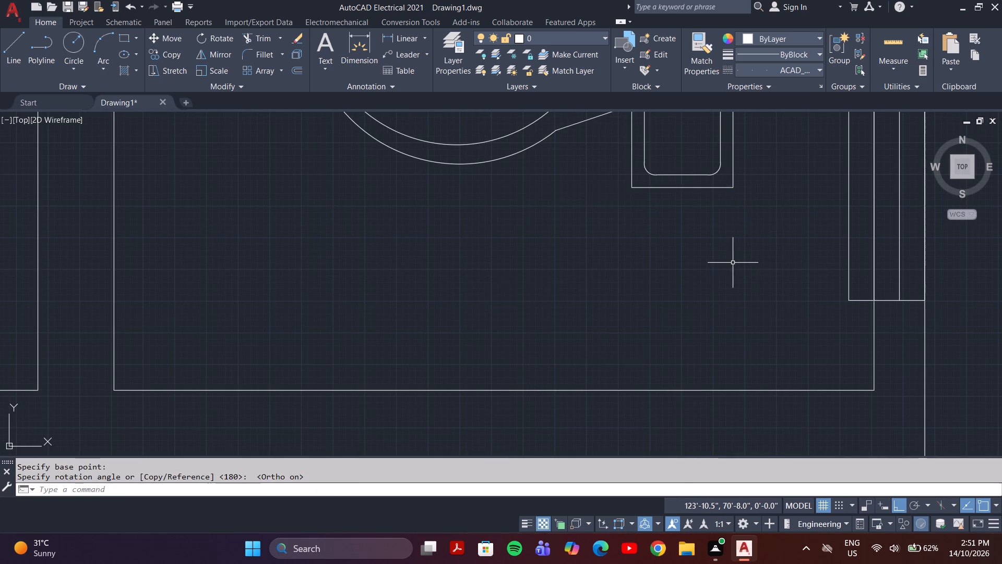
# Move the rotated toilet, with Ortho off, slightly southeast so its tank sits closer to the bathroom's east window.
pyautogui.scroll(-2, 733, 263)
pyautogui.click(748, 164)
pyautogui.click(597, 237)
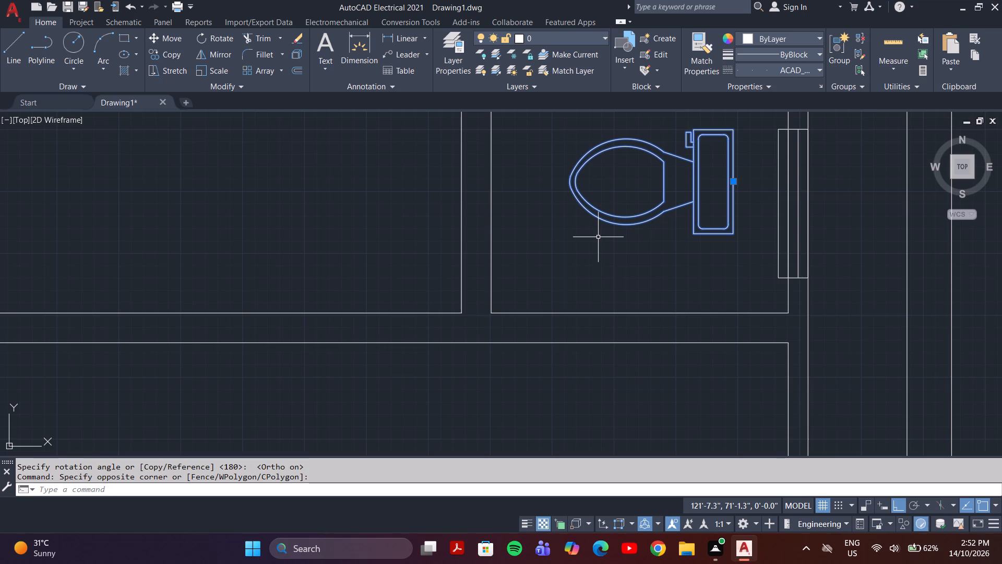
pyautogui.press('m')
pyautogui.press('Return')
pyautogui.press('F8')
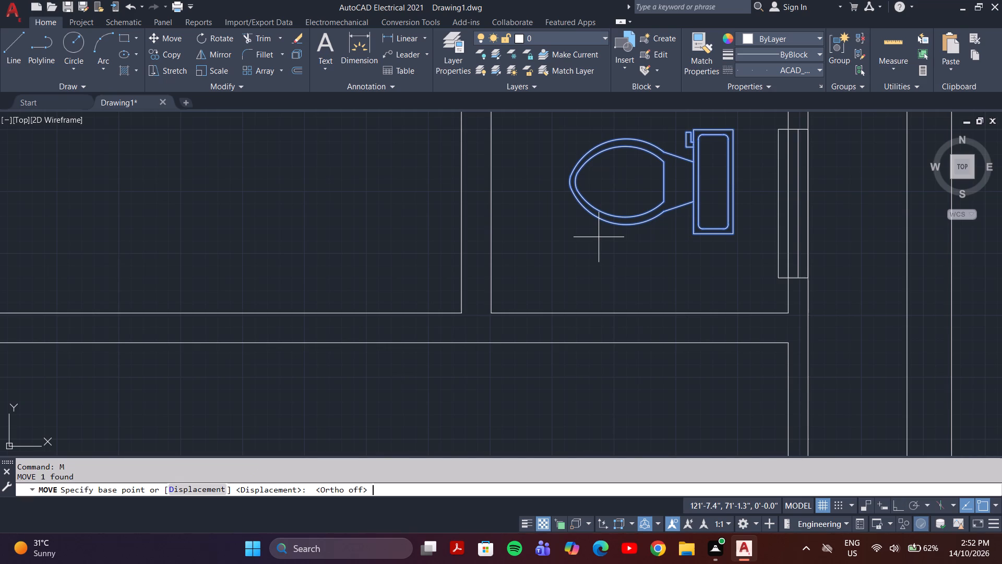
pyautogui.moveTo(682, 172); pyautogui.dragTo(687, 181)
pyautogui.click(705, 197)
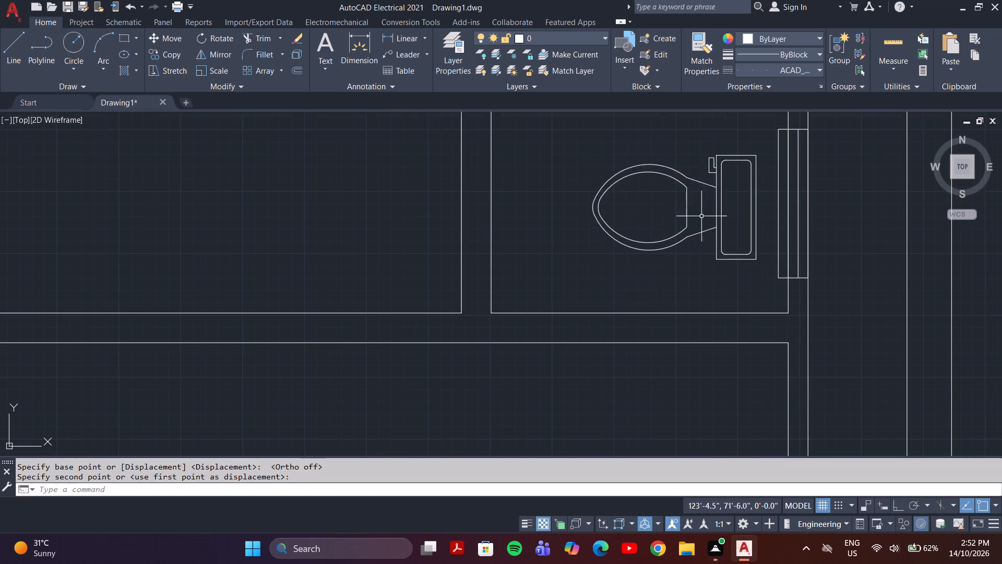
# Nudge the same toilet a little further east so its tank sits close against the window wall.
pyautogui.scroll(-6, 700, 222)
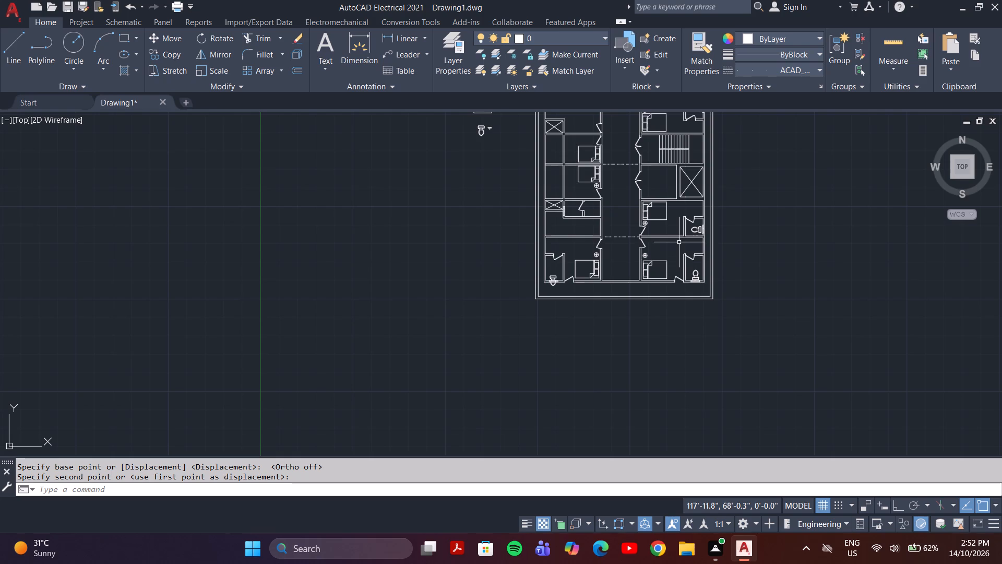
pyautogui.scroll(4, 703, 229)
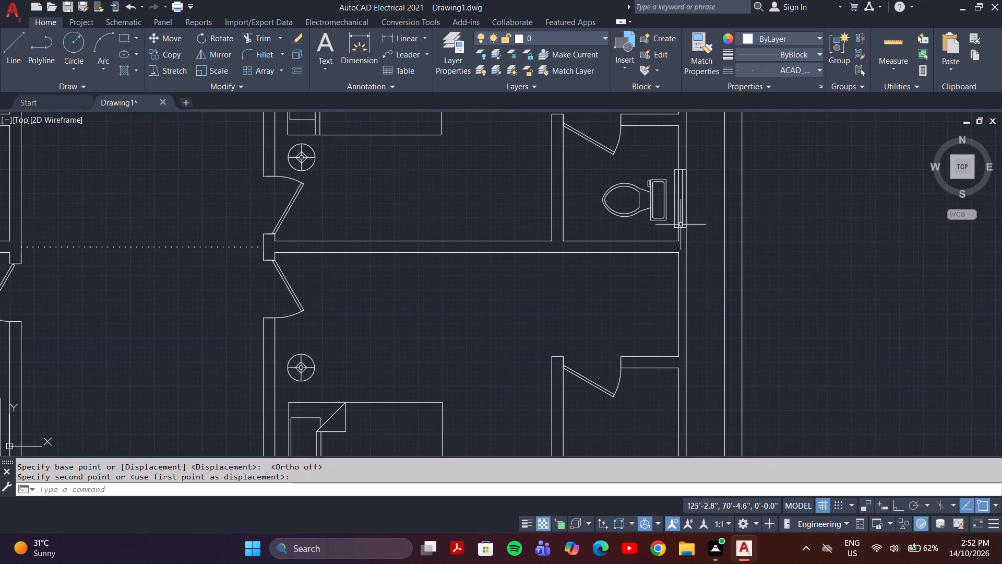
pyautogui.scroll(3, 663, 209)
pyautogui.click(676, 180)
pyautogui.click(646, 219)
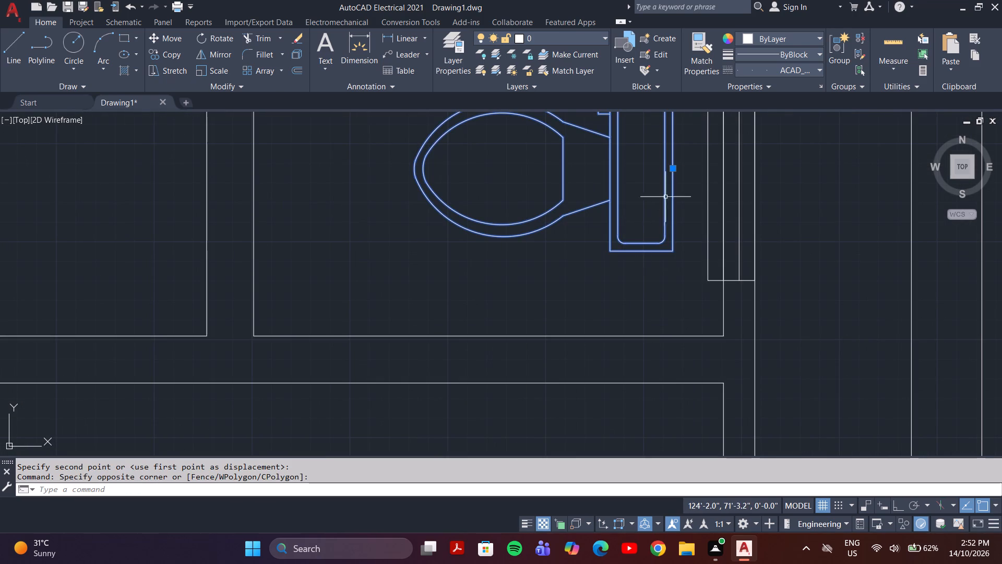
pyautogui.press('m')
pyautogui.press('Return')
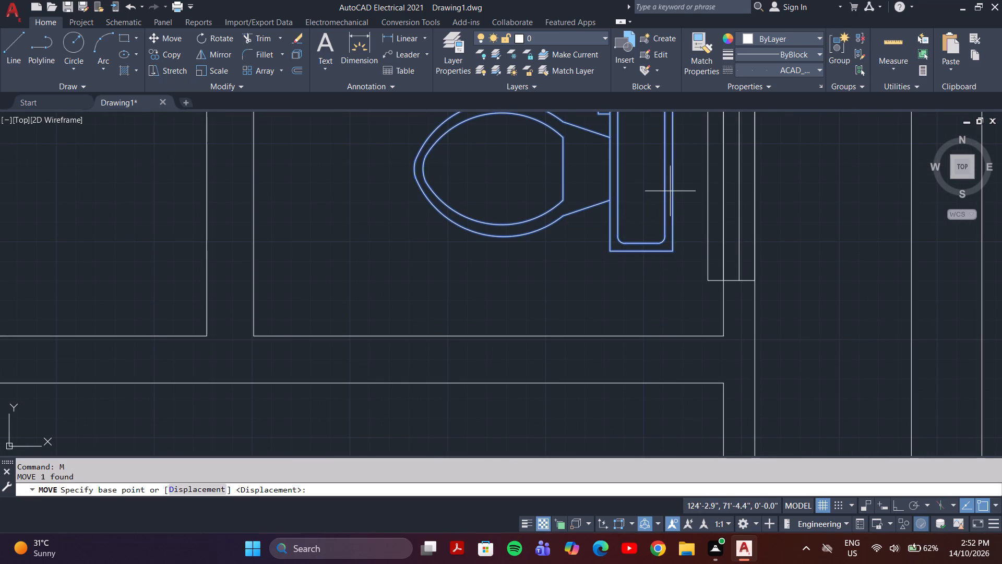
pyautogui.click(643, 167)
pyautogui.click(661, 174)
# Examine the whole floor plan, especially the west-side rooms and the spare blocks outside, for bathrooms that still need toilets.
pyautogui.scroll(-6, 649, 185)
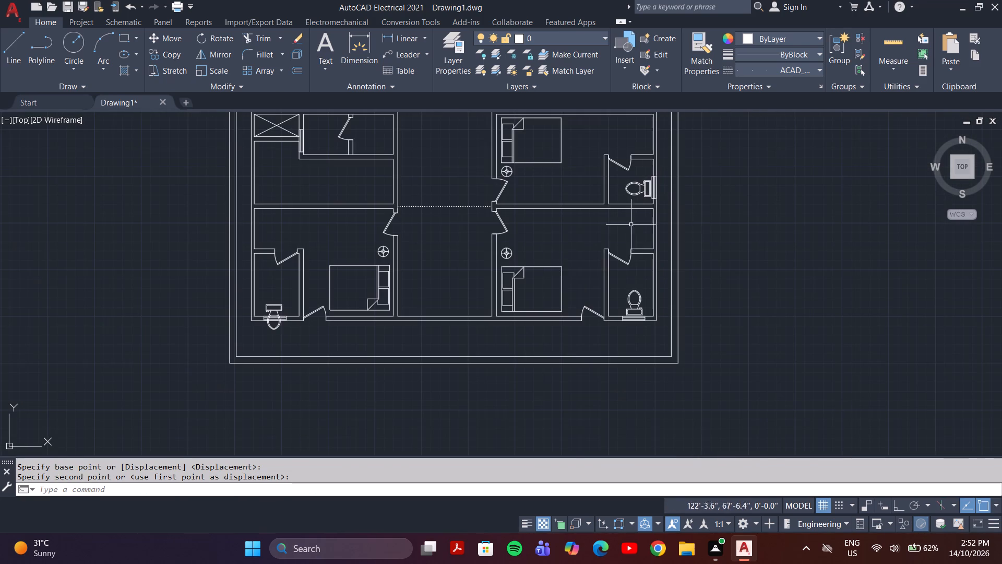
pyautogui.moveTo(595, 201); pyautogui.dragTo(597, 320, button='middle')
pyautogui.moveTo(590, 235); pyautogui.dragTo(589, 311, button='middle')
pyautogui.scroll(-3, 589, 271)
pyautogui.scroll(4, 589, 221)
pyautogui.scroll(-3, 588, 221)
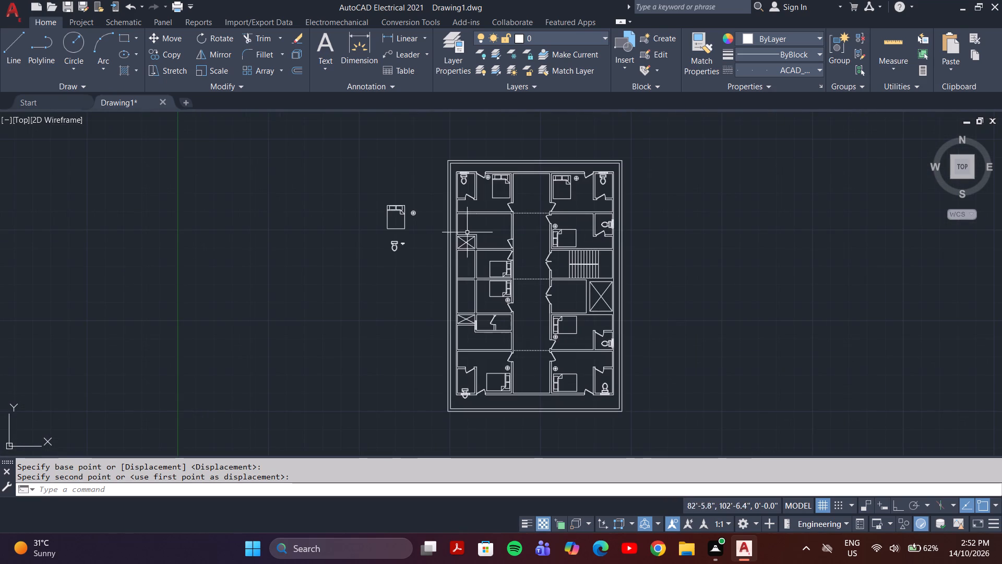
pyautogui.scroll(3, 498, 238)
pyautogui.scroll(-2, 498, 238)
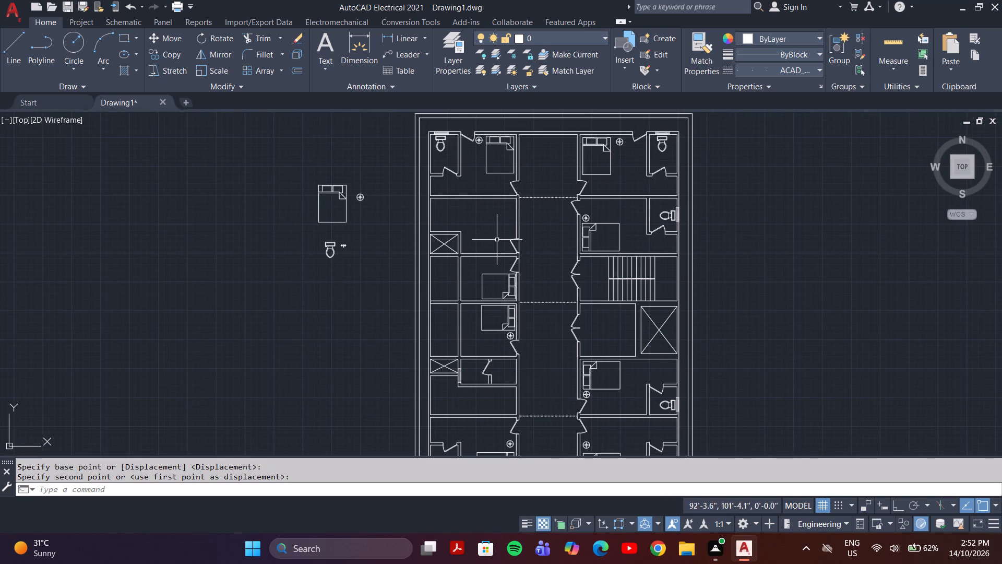
pyautogui.moveTo(510, 324); pyautogui.dragTo(510, 302, button='middle')
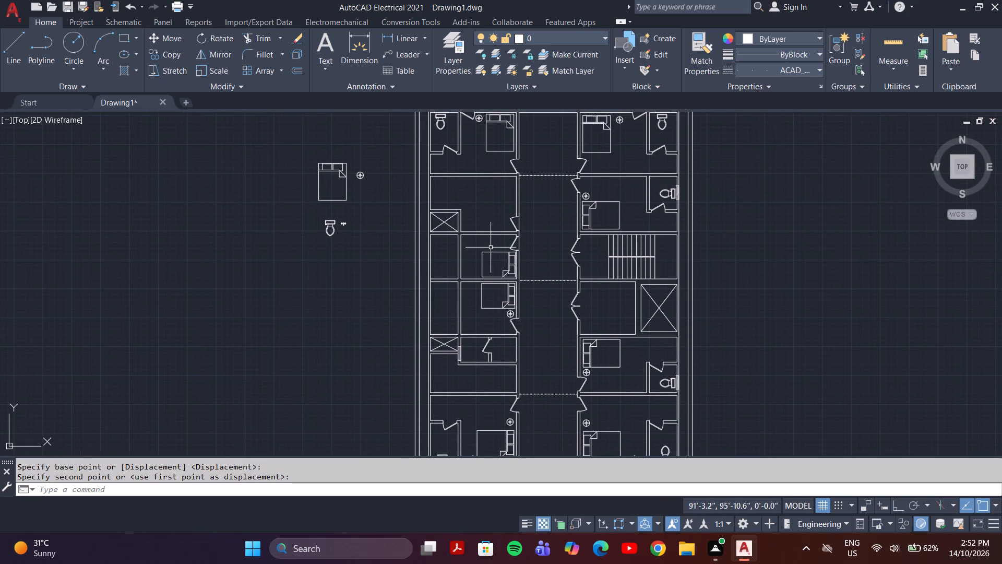
pyautogui.scroll(2, 491, 248)
pyautogui.scroll(-4, 490, 249)
pyautogui.scroll(2, 496, 293)
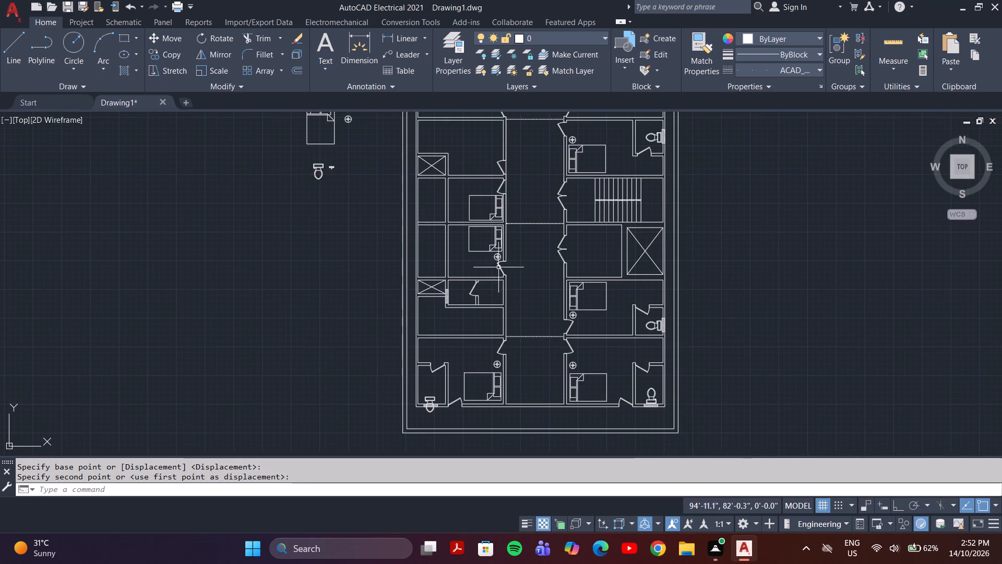
pyautogui.moveTo(499, 265); pyautogui.dragTo(517, 347, button='middle')
pyautogui.scroll(2, 507, 287)
pyautogui.scroll(-2, 497, 311)
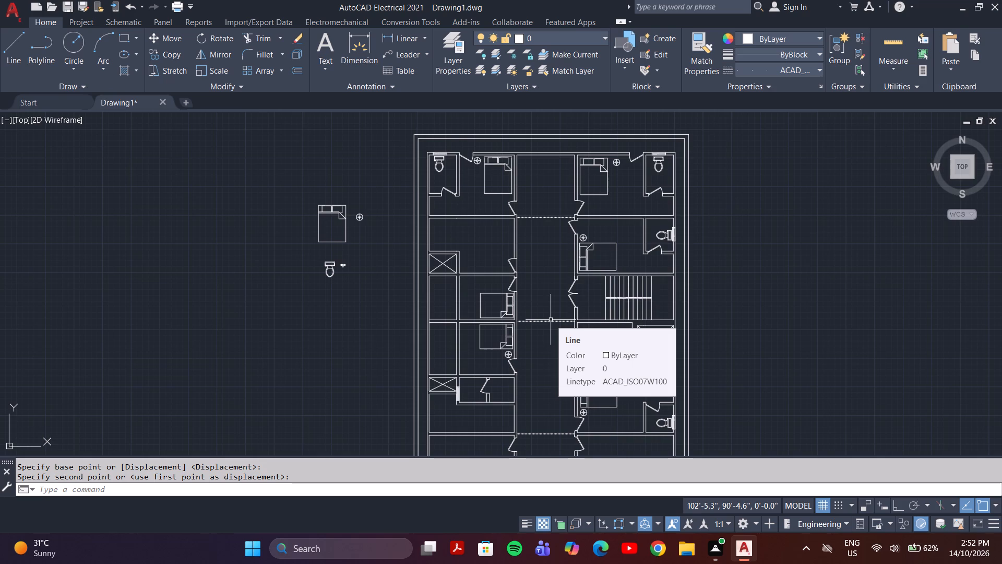
pyautogui.scroll(-1, 545, 326)
pyautogui.scroll(1, 536, 363)
pyautogui.moveTo(535, 361); pyautogui.dragTo(535, 311, button='middle')
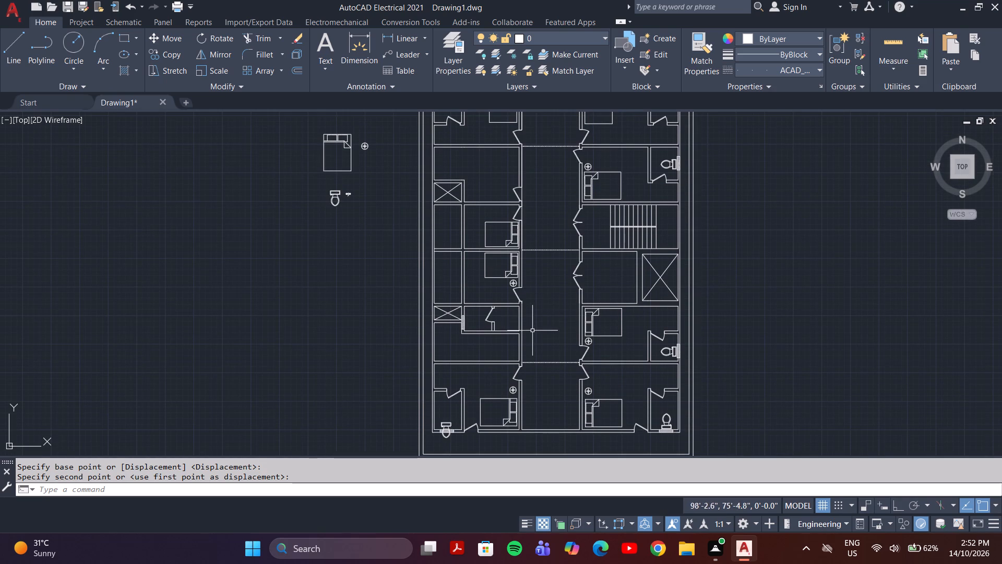
# Move the spare toilet from outside the plan to the window of the west-side bathroom beside the southern crossed shaft.
pyautogui.click(337, 189)
pyautogui.click(325, 211)
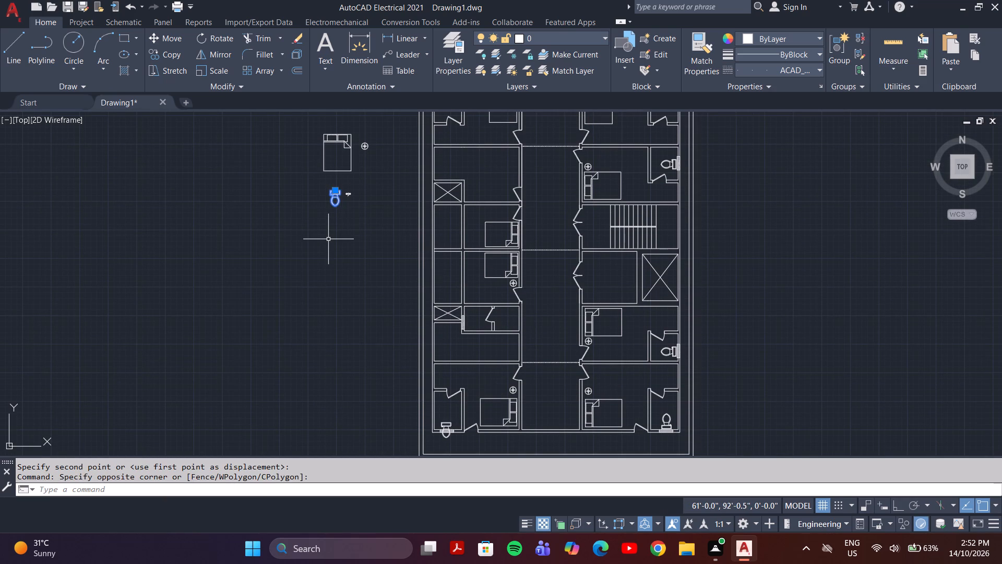
pyautogui.press('m')
pyautogui.press('Return')
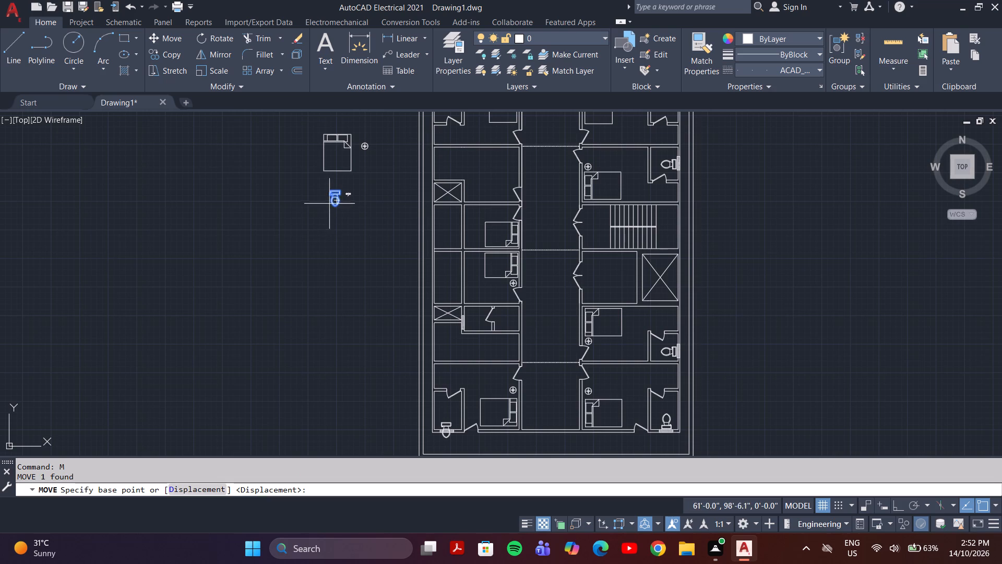
pyautogui.click(336, 191)
pyautogui.scroll(4, 440, 313)
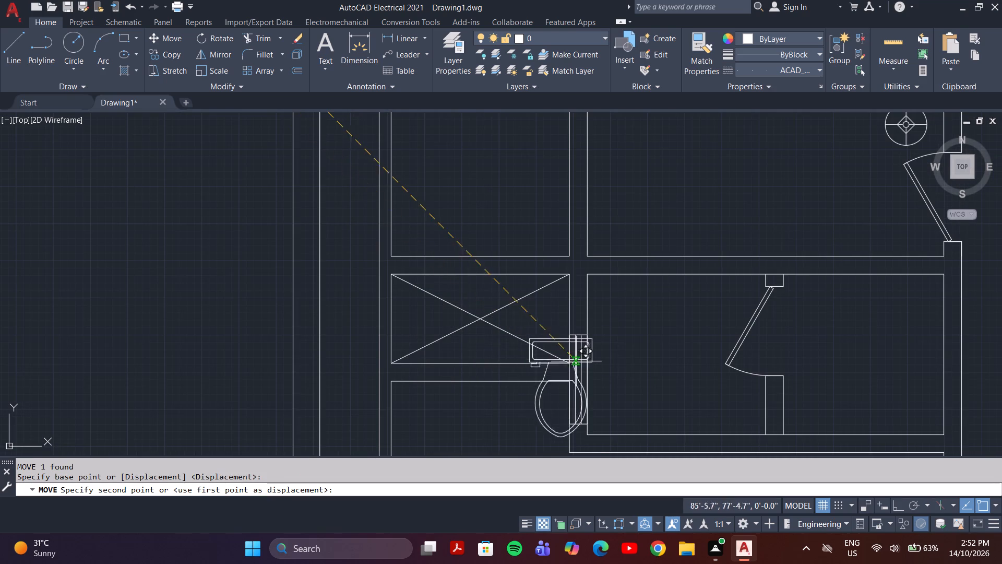
pyautogui.click(610, 400)
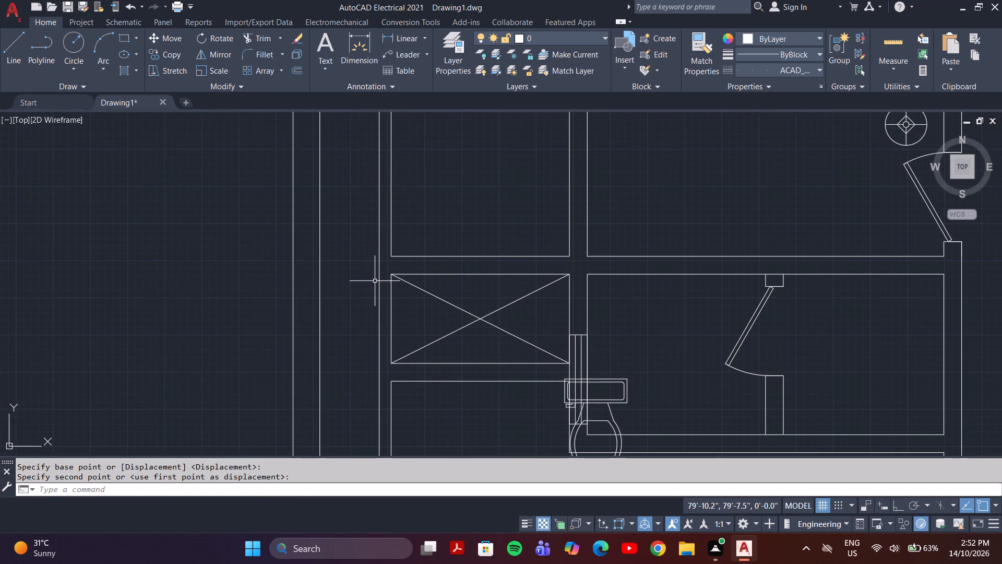
# Rotate this toilet 270° about the tank's northeast corner, with Ortho on.
pyautogui.scroll(-3, 374, 280)
pyautogui.scroll(4, 436, 325)
pyautogui.click(434, 194)
pyautogui.click(397, 250)
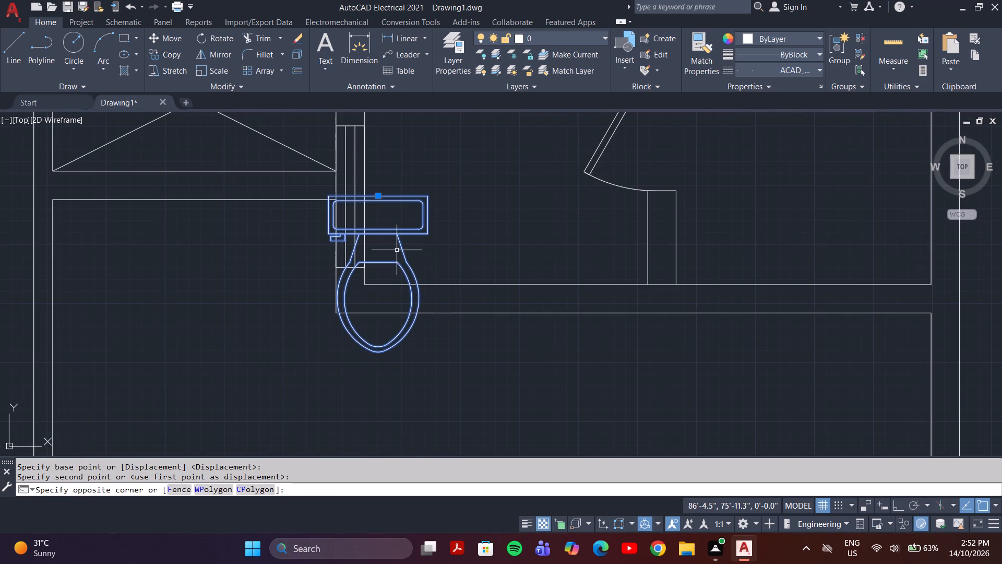
pyautogui.write('ro')
pyautogui.press('Return')
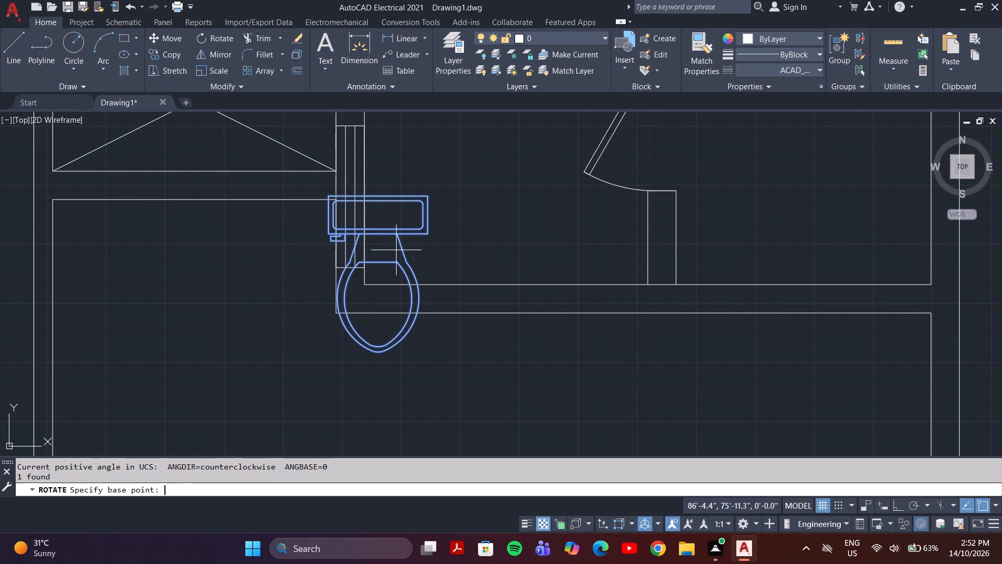
pyautogui.click(427, 197)
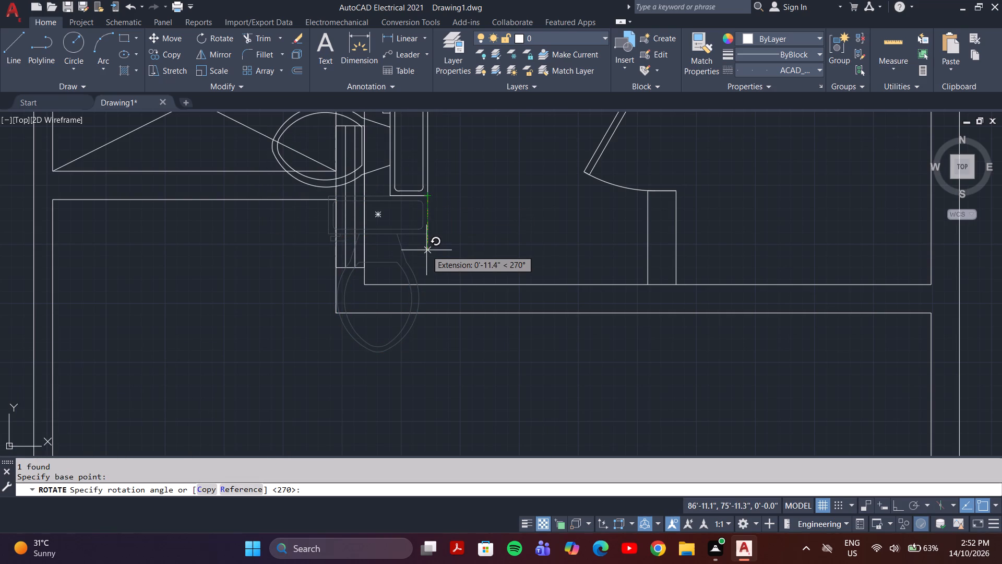
pyautogui.press('F8')
pyautogui.click(425, 250)
# Rotate the toilet another 180° about the tank's southeast corner so the bowl points east into the bathroom.
pyautogui.click(470, 131)
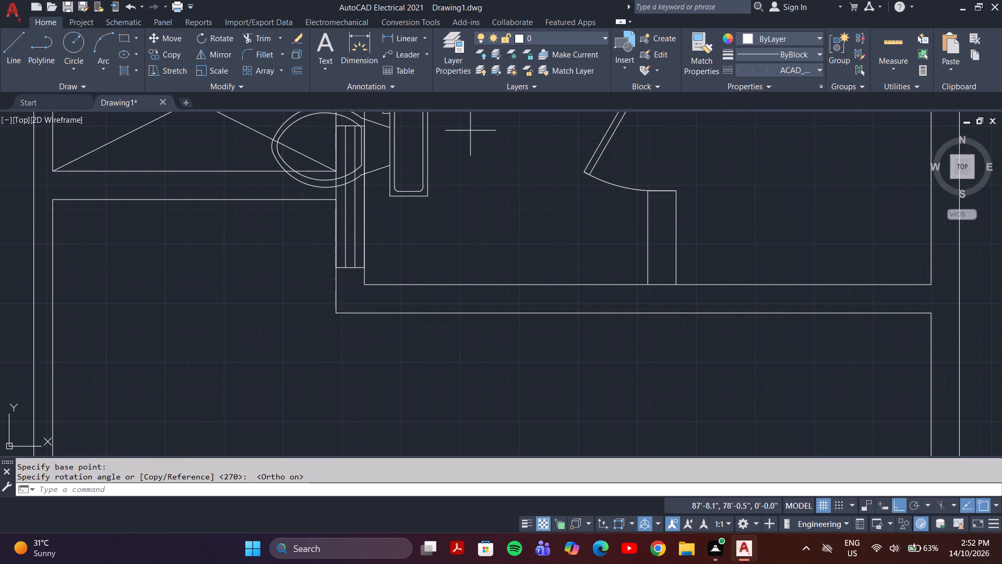
pyautogui.moveTo(410, 181); pyautogui.dragTo(408, 187)
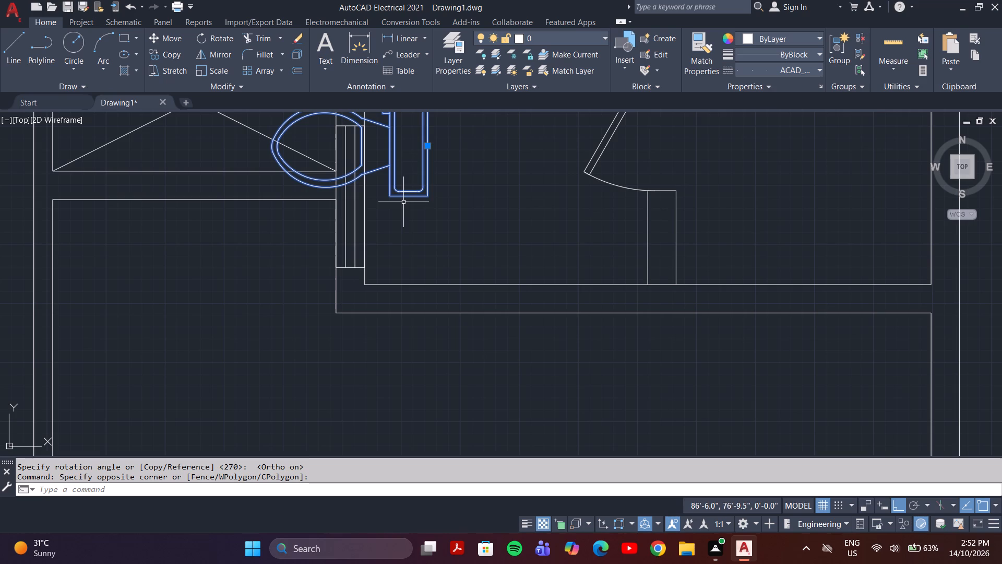
pyautogui.write('ro')
pyautogui.press('Return')
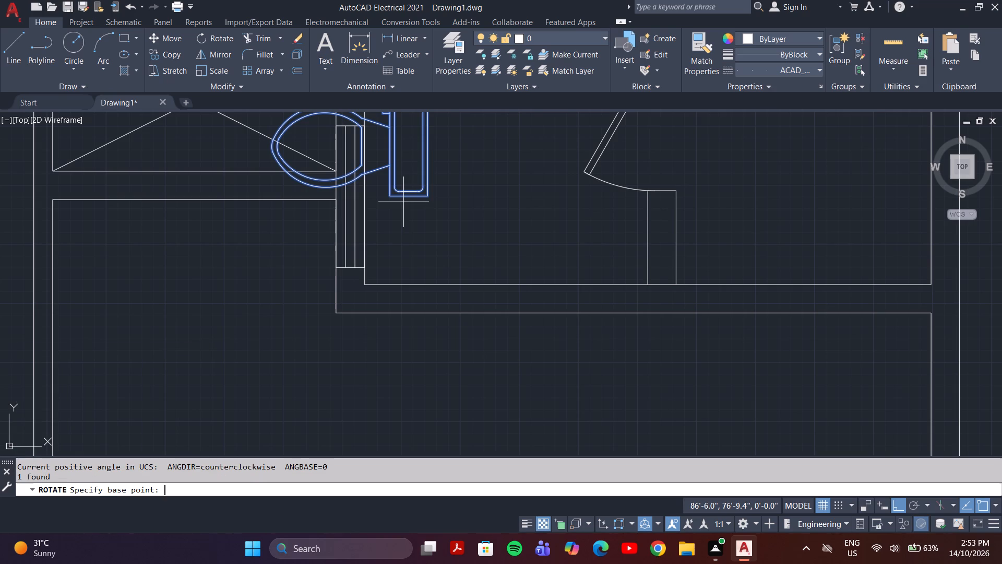
pyautogui.click(427, 196)
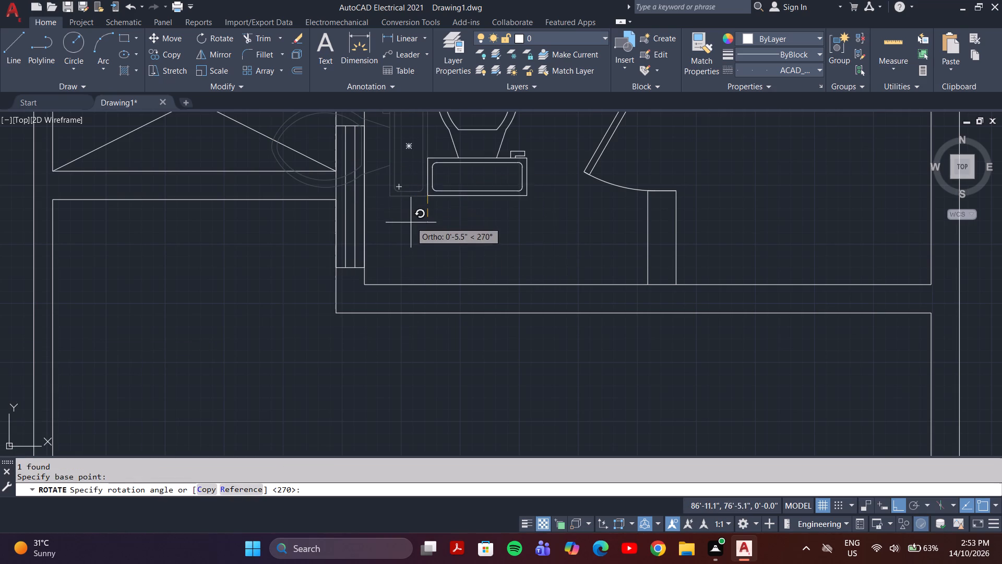
pyautogui.click(403, 204)
# Move the toilet, with Ortho off, so its tank sits just inside the bathroom's west wall, in front of the window.
pyautogui.moveTo(483, 191); pyautogui.dragTo(472, 200)
pyautogui.click(444, 238)
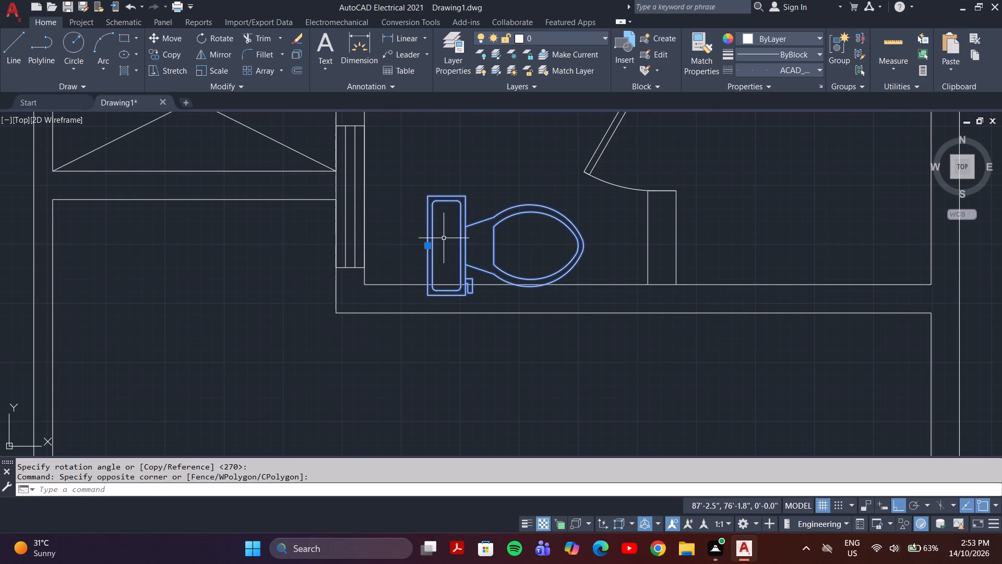
pyautogui.press('m')
pyautogui.press('Return')
pyautogui.click(445, 239)
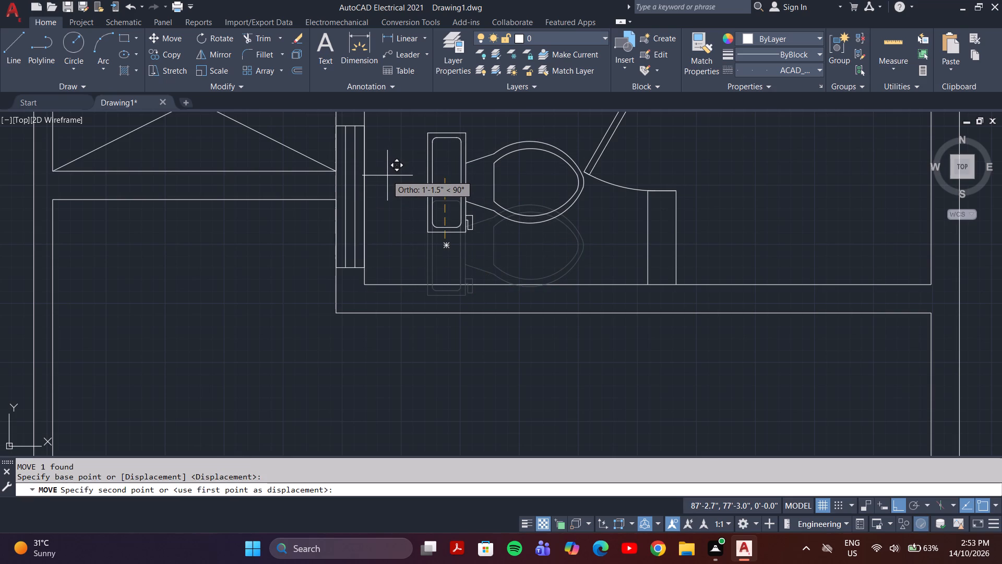
pyautogui.press('F8')
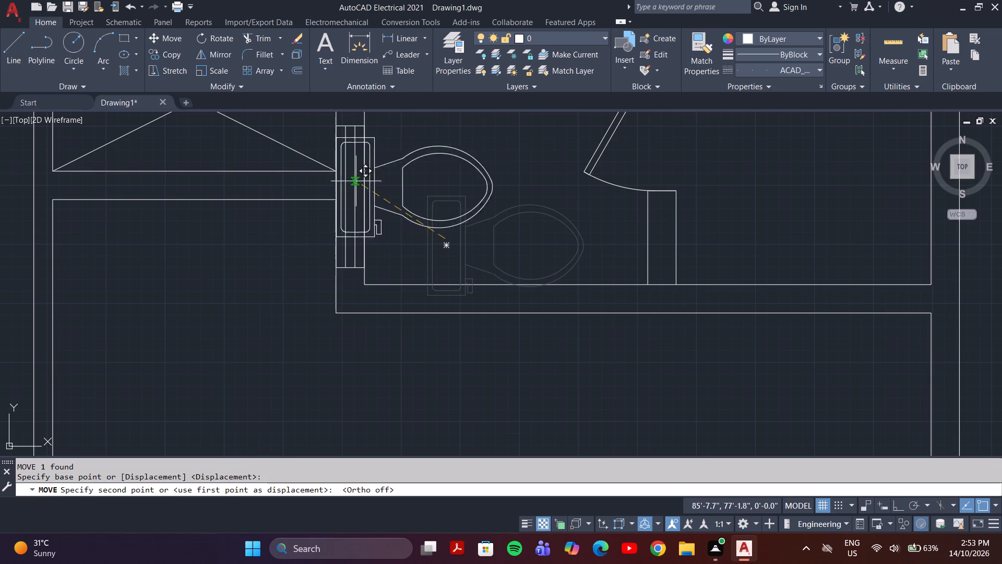
pyautogui.click(389, 184)
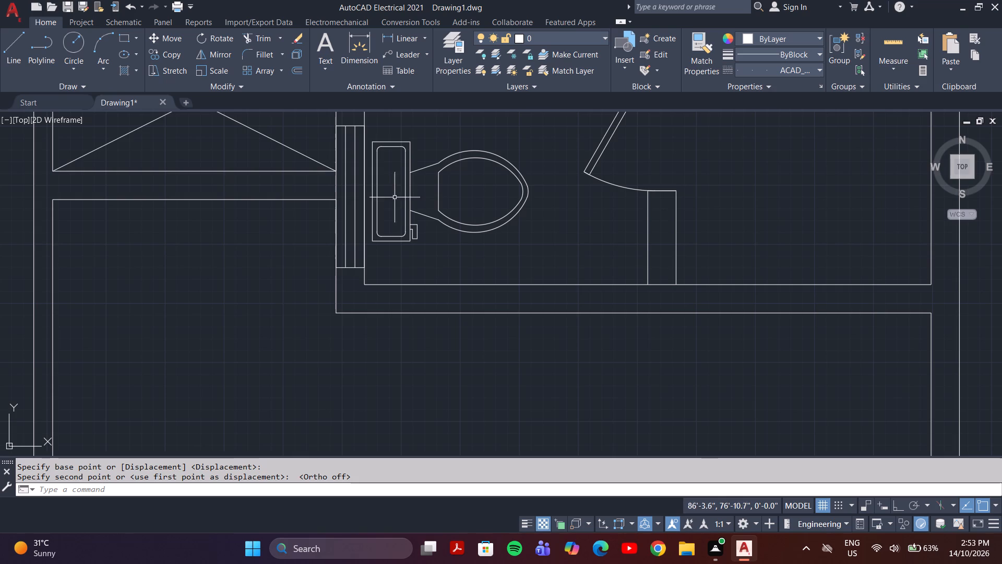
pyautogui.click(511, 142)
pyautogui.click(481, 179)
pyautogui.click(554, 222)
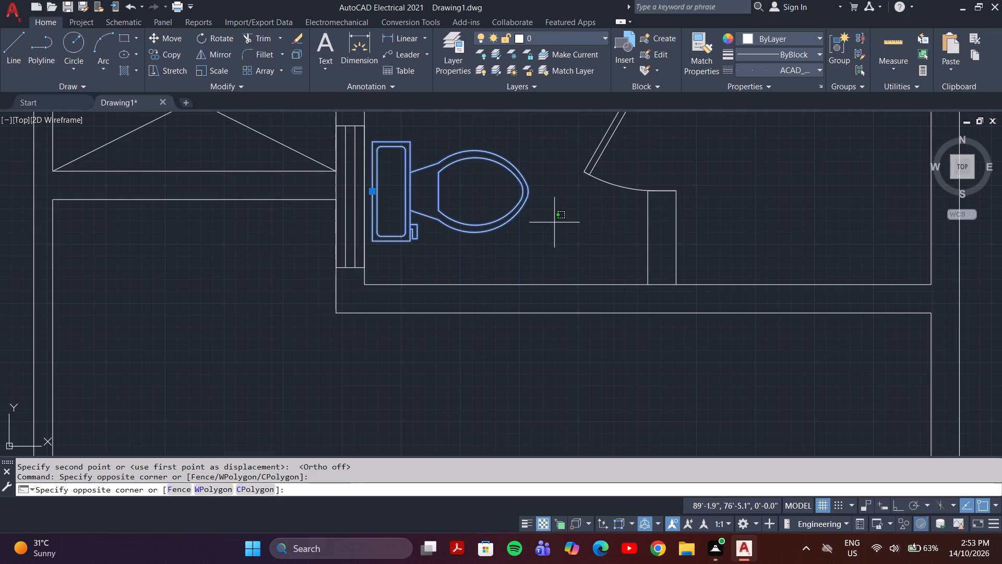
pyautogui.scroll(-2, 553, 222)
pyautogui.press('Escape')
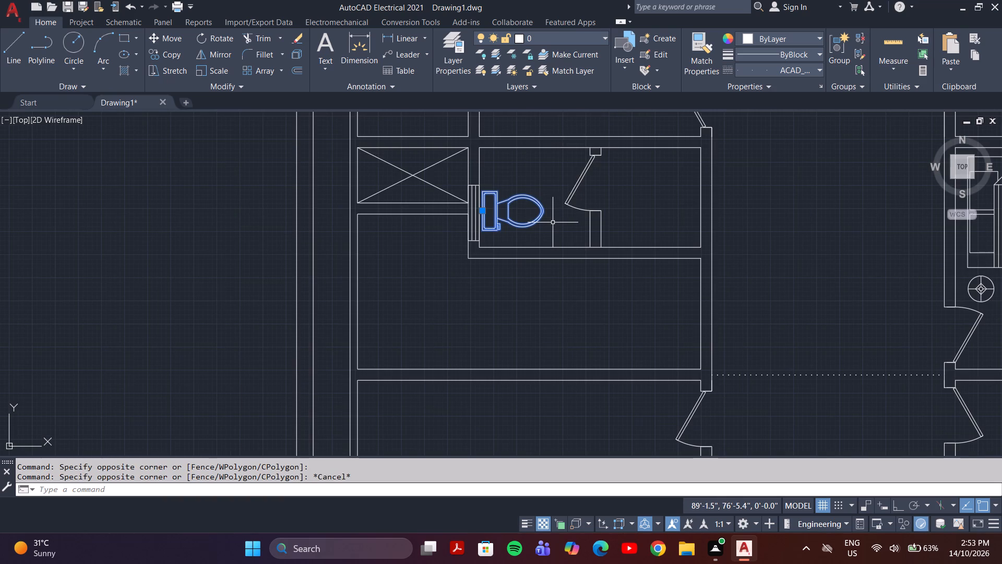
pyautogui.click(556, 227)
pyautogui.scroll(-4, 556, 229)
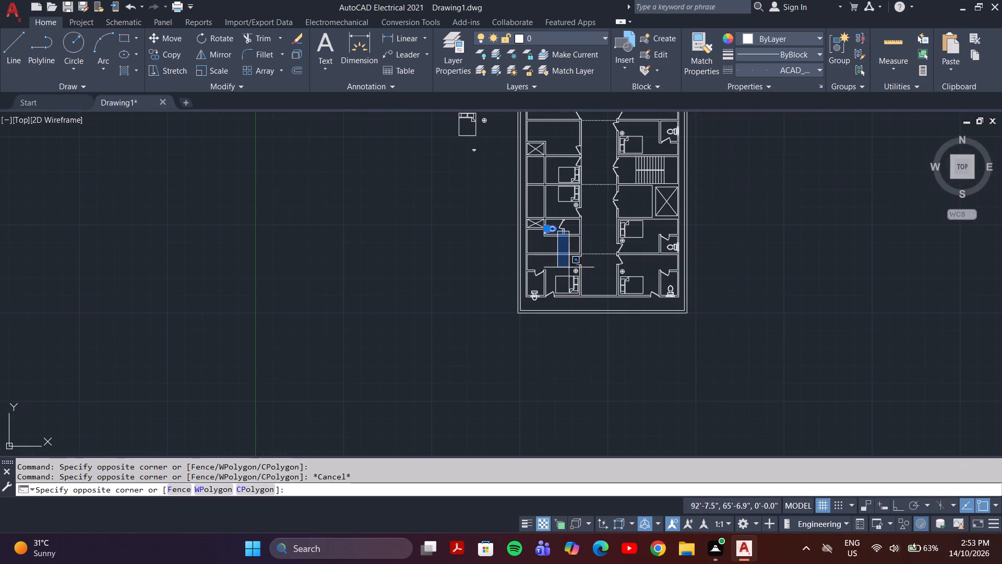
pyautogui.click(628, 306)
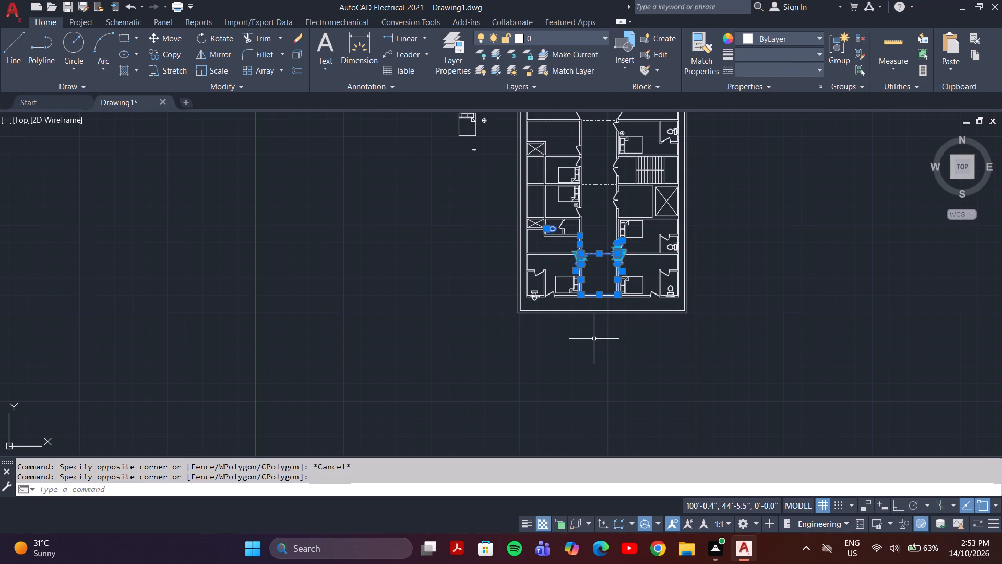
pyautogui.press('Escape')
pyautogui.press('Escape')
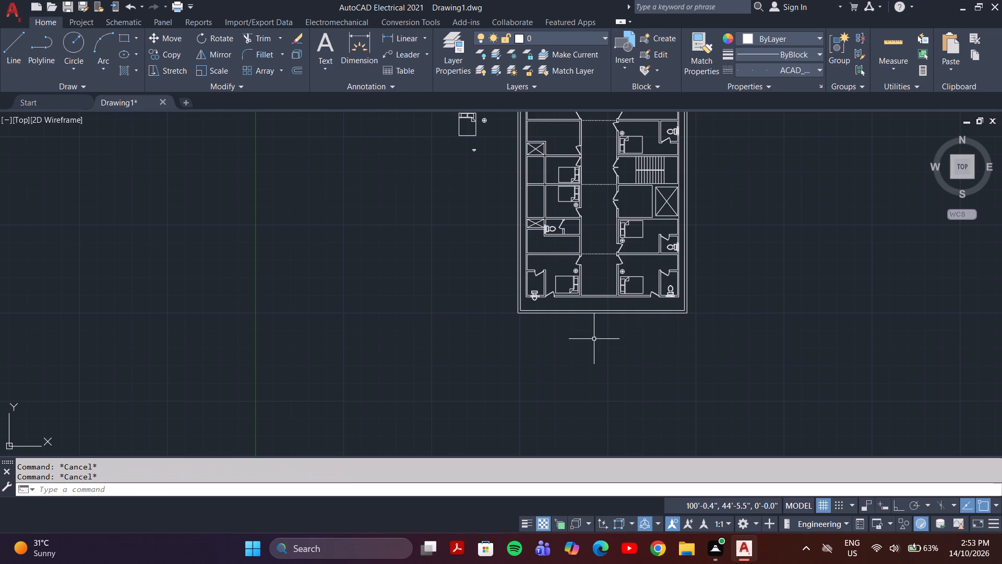
# Open DesignCenter on the blocks of House Designer.dwg.
pyautogui.moveTo(520, 167); pyautogui.dragTo(510, 321, button='middle')
pyautogui.scroll(5, 477, 303)
pyautogui.scroll(1, 359, 313)
pyautogui.scroll(-2, 346, 314)
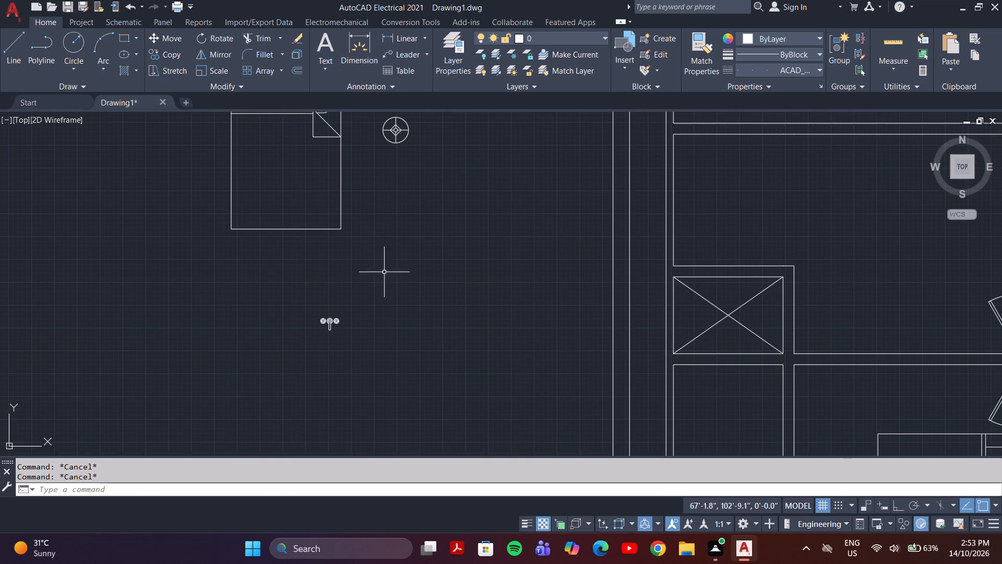
pyautogui.scroll(-2, 381, 302)
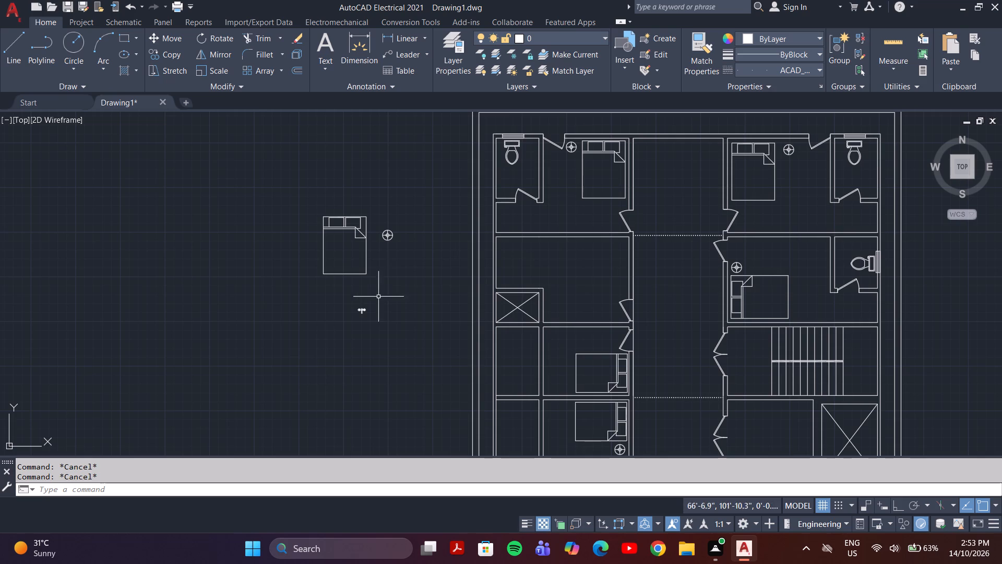
pyautogui.hotkey('ctrl', '2')
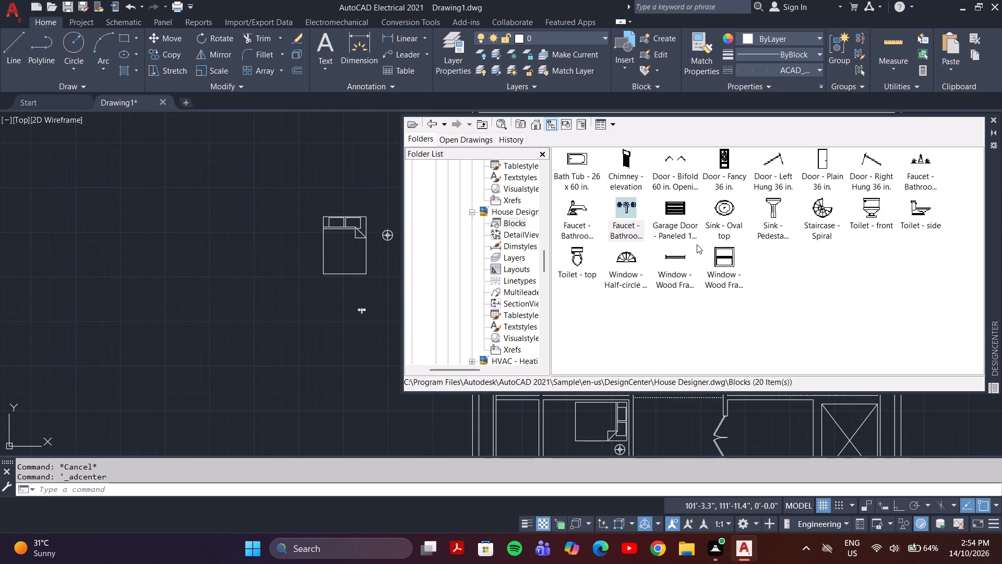
pyautogui.press('Return')
pyautogui.keyDown('shift'); pyautogui.rightClick(697, 244); pyautogui.keyUp('shift')
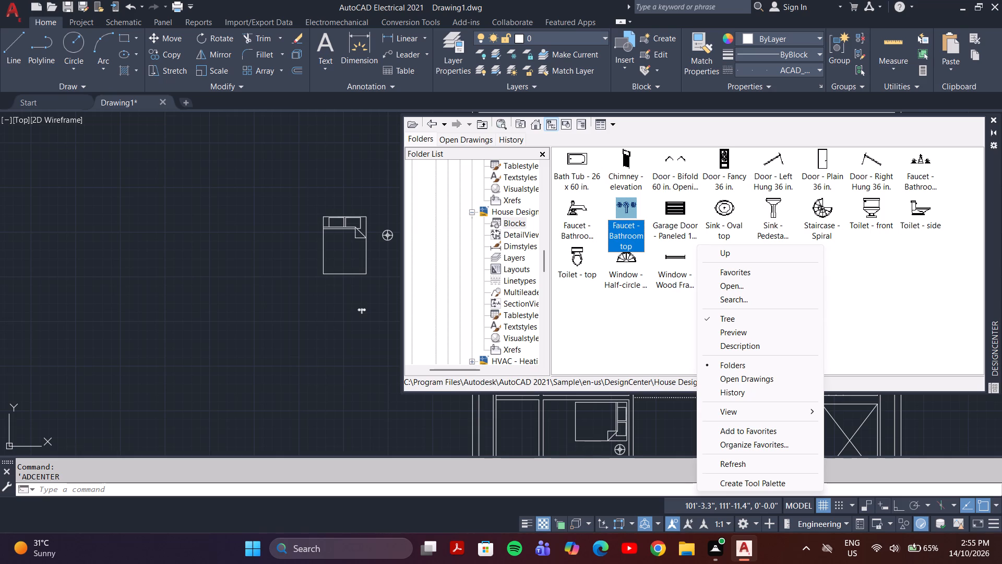
pyautogui.press('Escape')
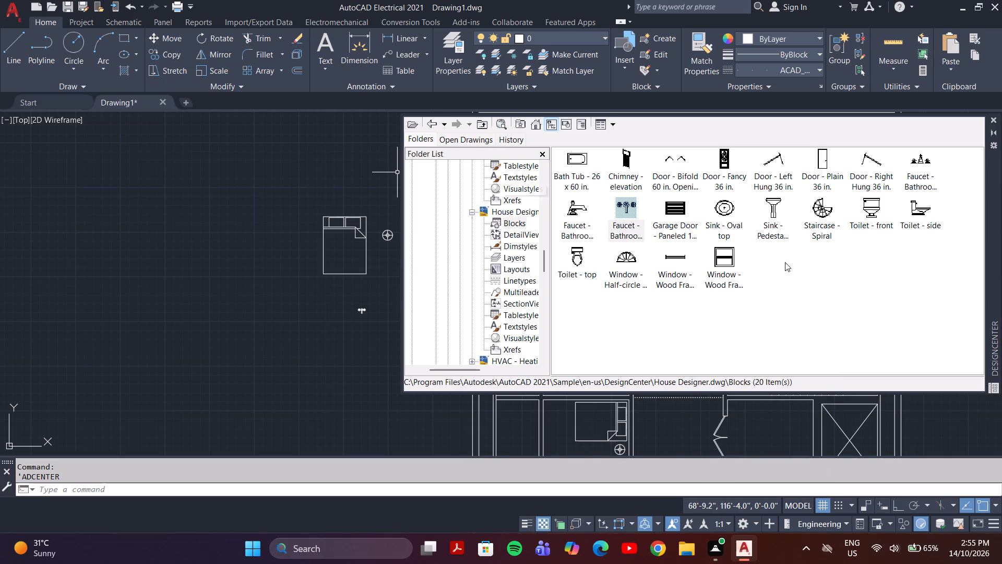
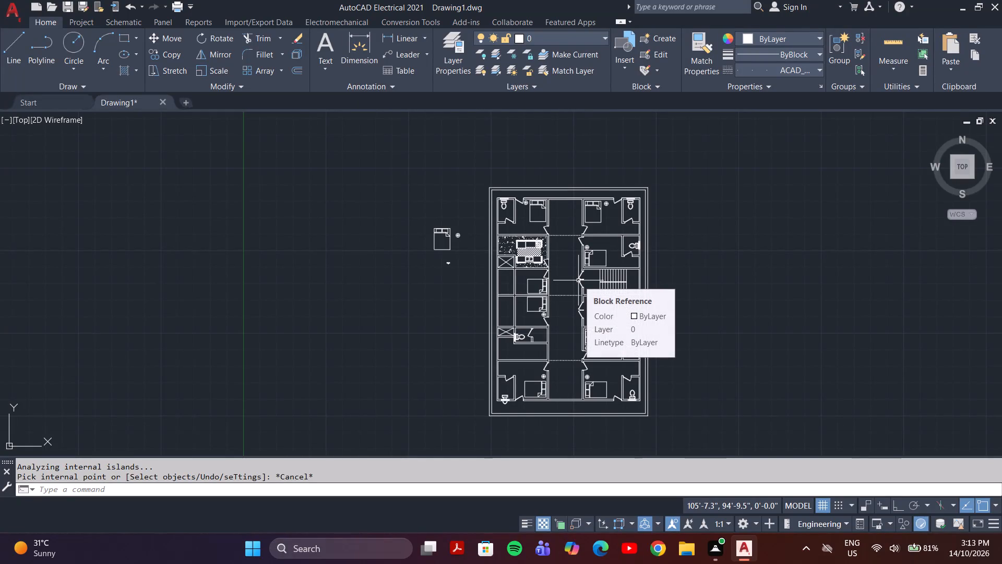
# Open DesignCenter and display the blocks of Home - Space Planner.dwg.
pyautogui.hotkey('ctrl', '2')
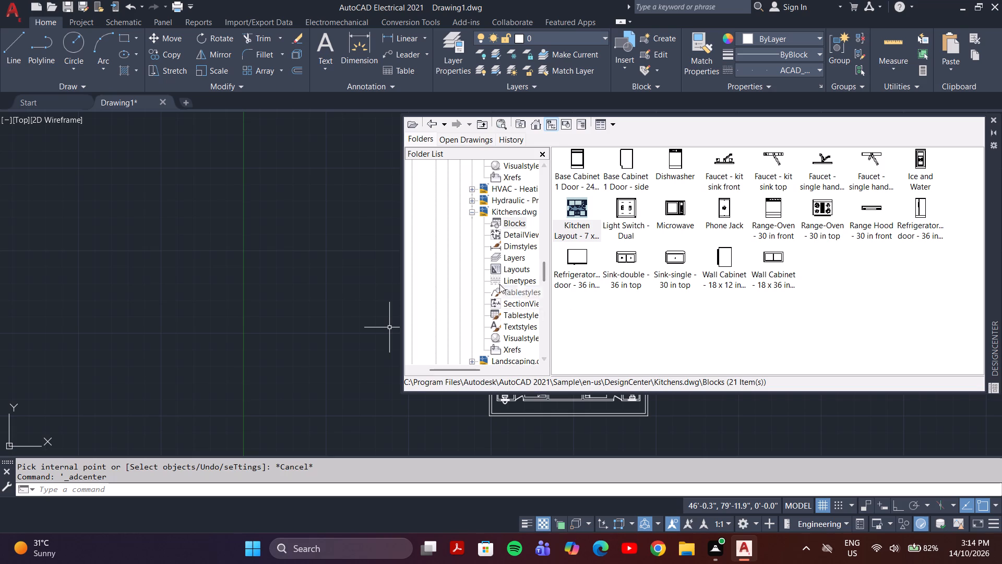
pyautogui.scroll(-3, 508, 258)
pyautogui.scroll(2, 509, 258)
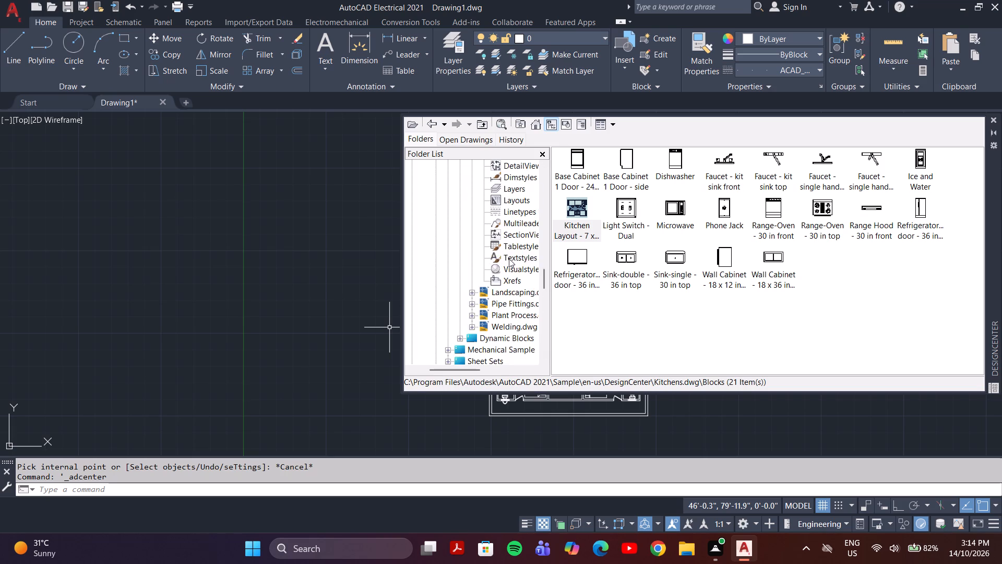
pyautogui.scroll(2, 509, 258)
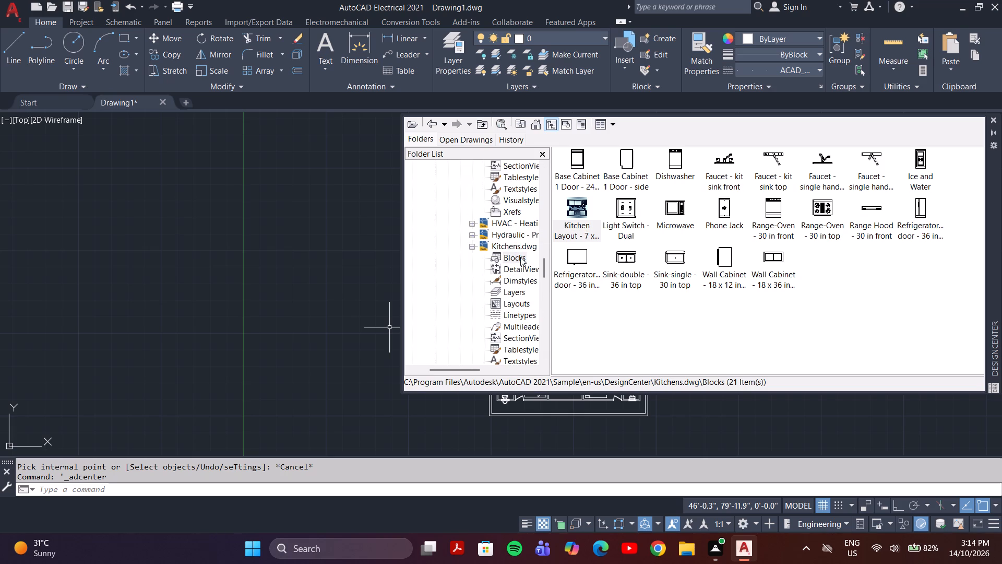
pyautogui.click(520, 257)
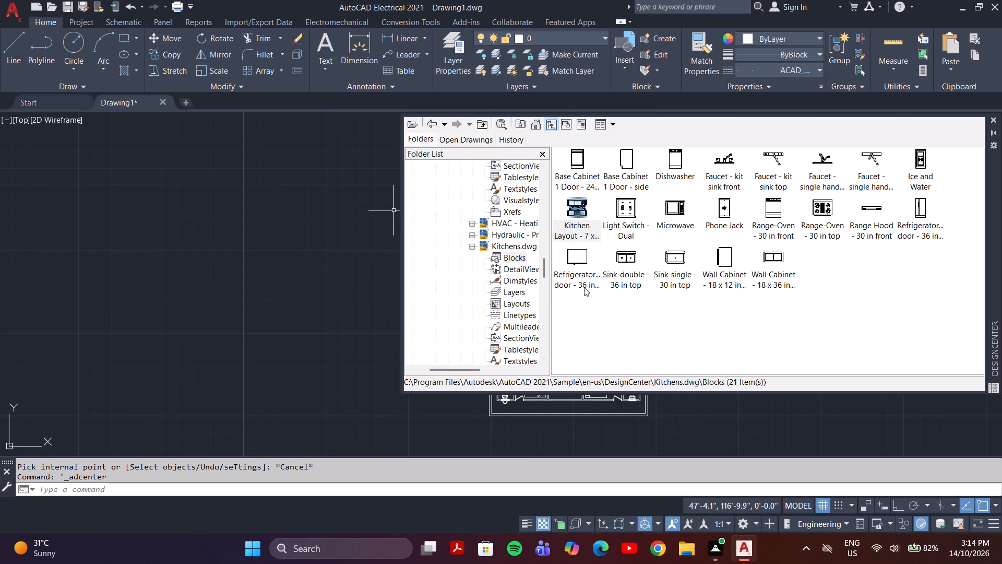
pyautogui.click(542, 157)
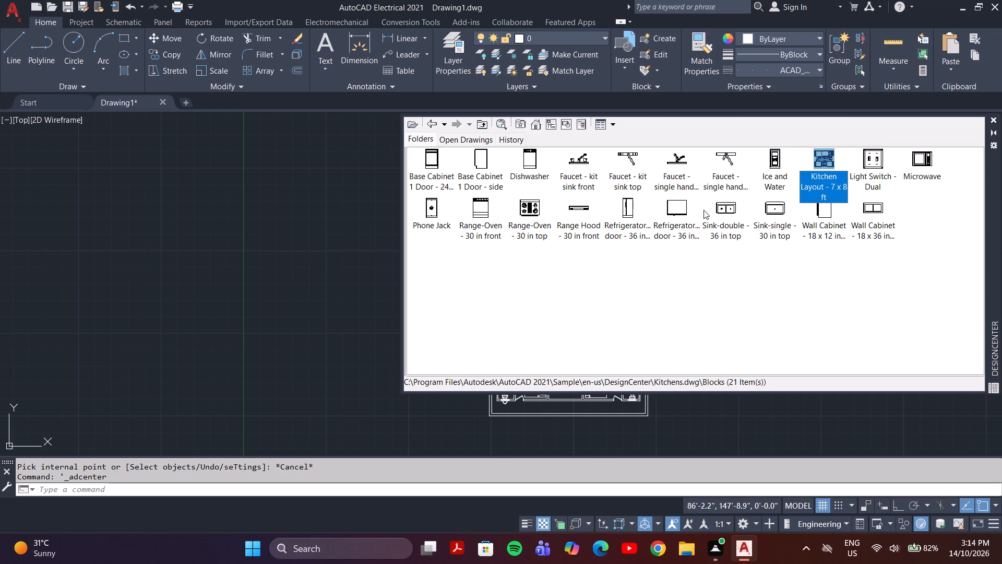
pyautogui.click(435, 129)
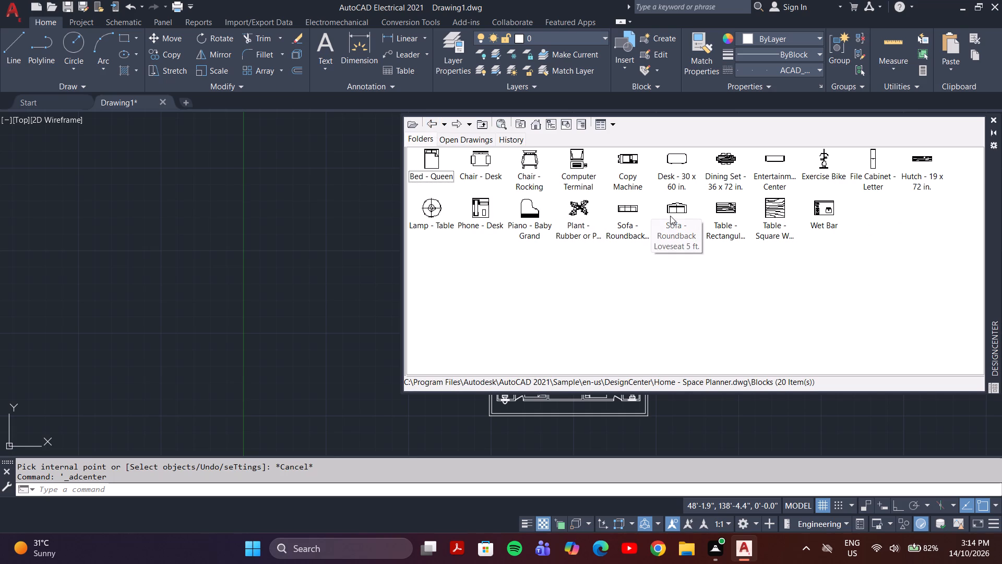
# Insert the 5 ft roundback loveseat, square table and 7 ft roundback sofa blocks in the empty space west of the floor plan.
pyautogui.moveTo(675, 206); pyautogui.dragTo(638, 215)
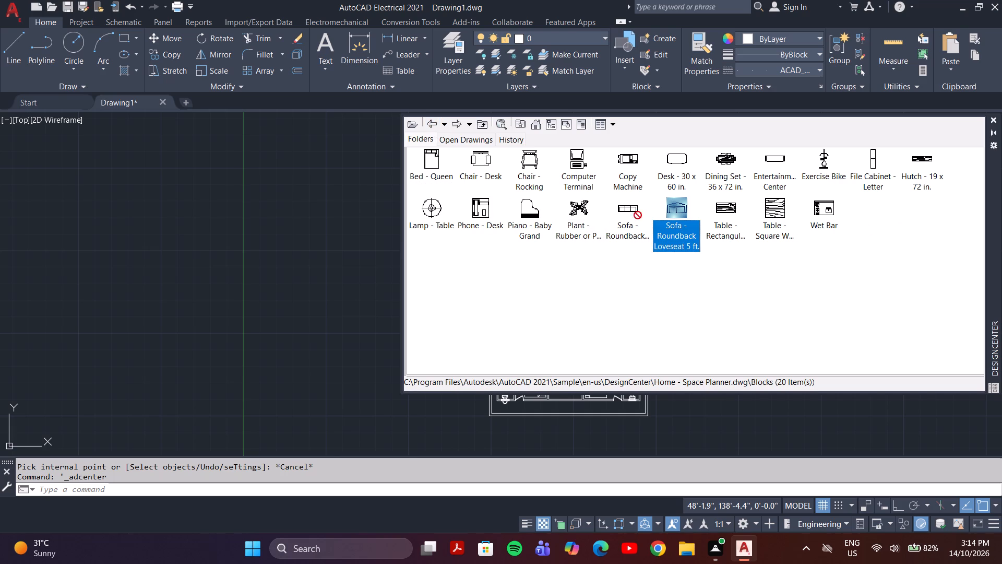
pyautogui.moveTo(638, 215); pyautogui.dragTo(298, 224)
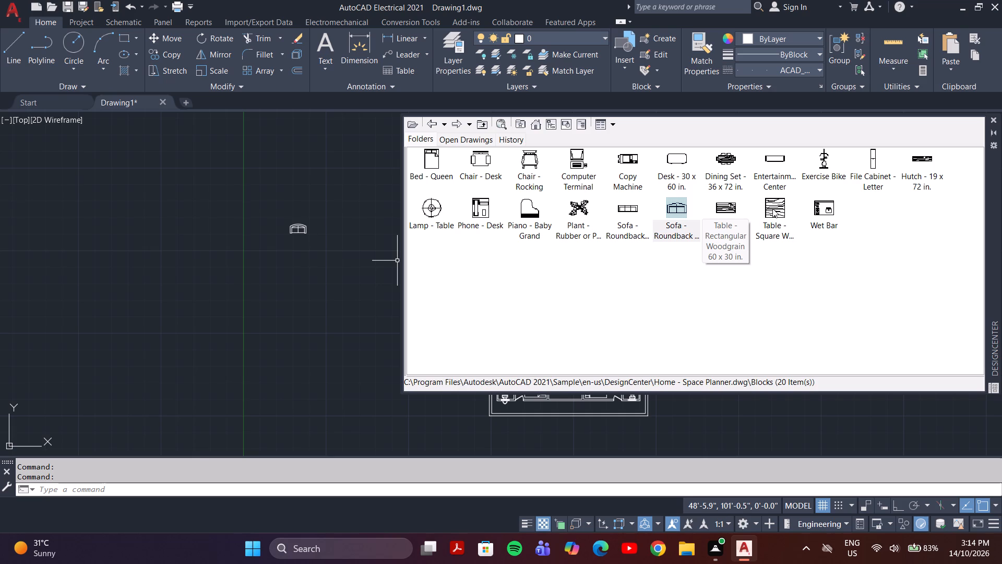
pyautogui.moveTo(772, 208); pyautogui.dragTo(278, 253)
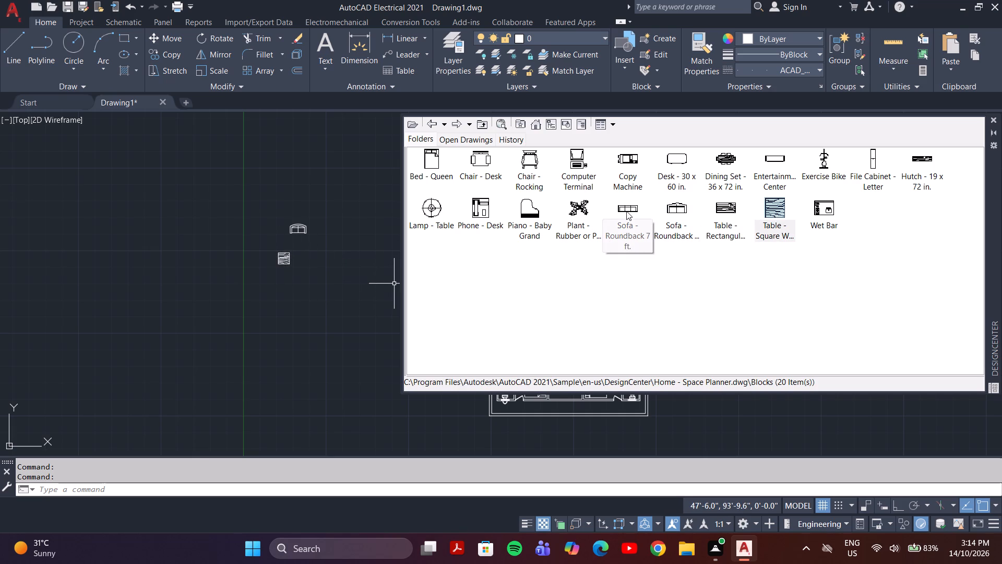
pyautogui.moveTo(627, 210); pyautogui.dragTo(360, 225)
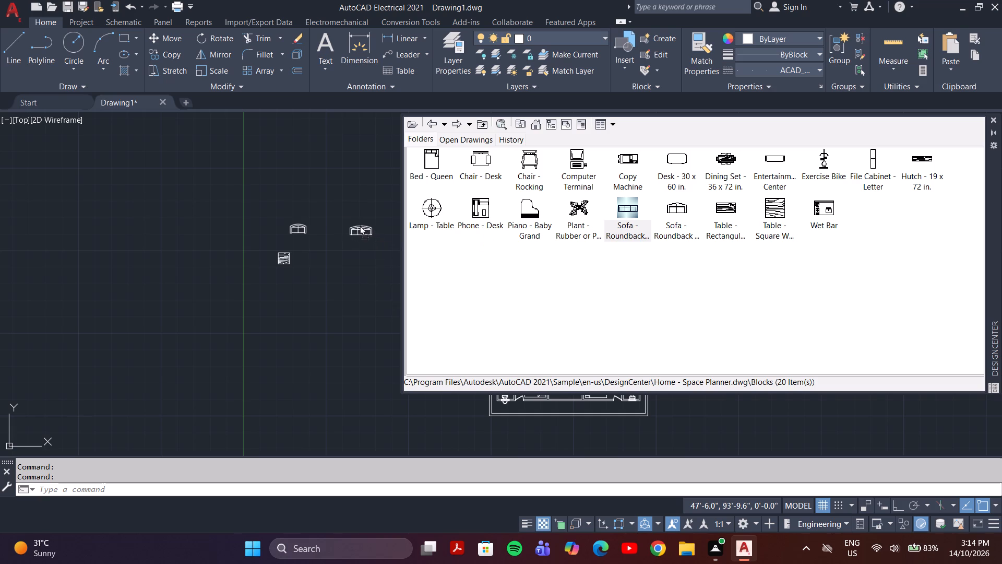
pyautogui.moveTo(360, 225); pyautogui.dragTo(342, 216)
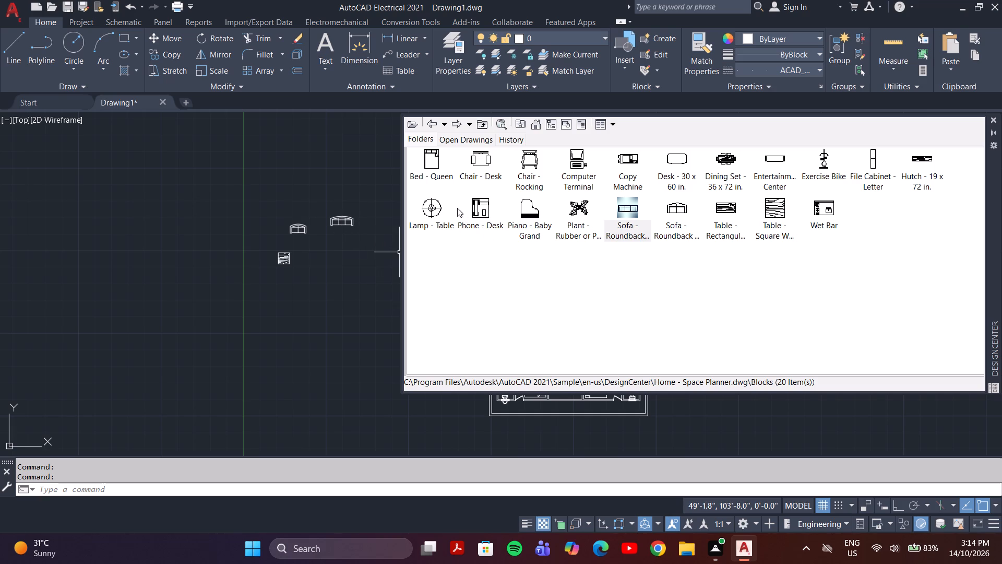
# Insert the Lamp - Table and Dining Set - 36 x 72 in. blocks beneath the sofas, and close DesignCenter.
pyautogui.moveTo(433, 207); pyautogui.dragTo(326, 256)
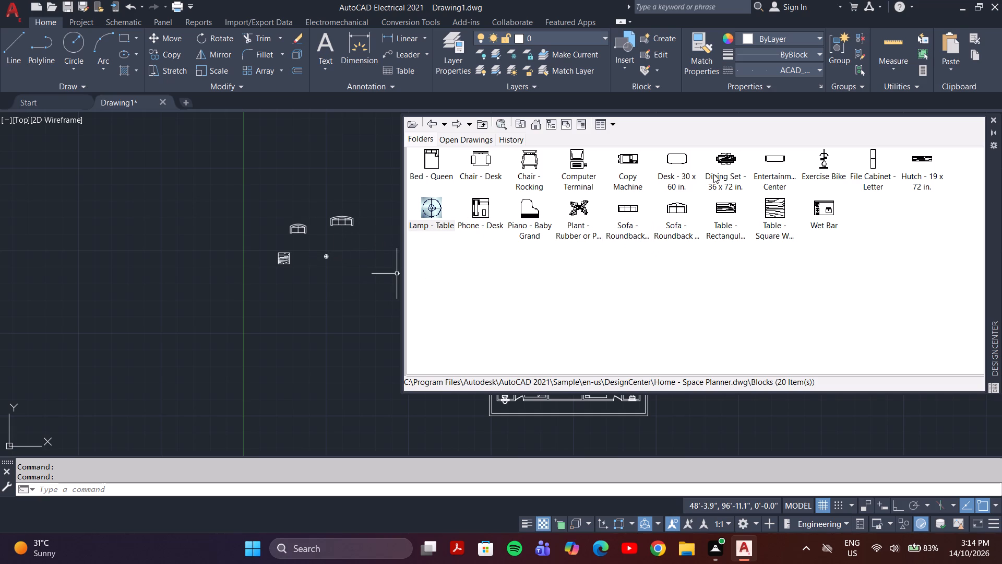
pyautogui.moveTo(730, 159); pyautogui.dragTo(640, 214)
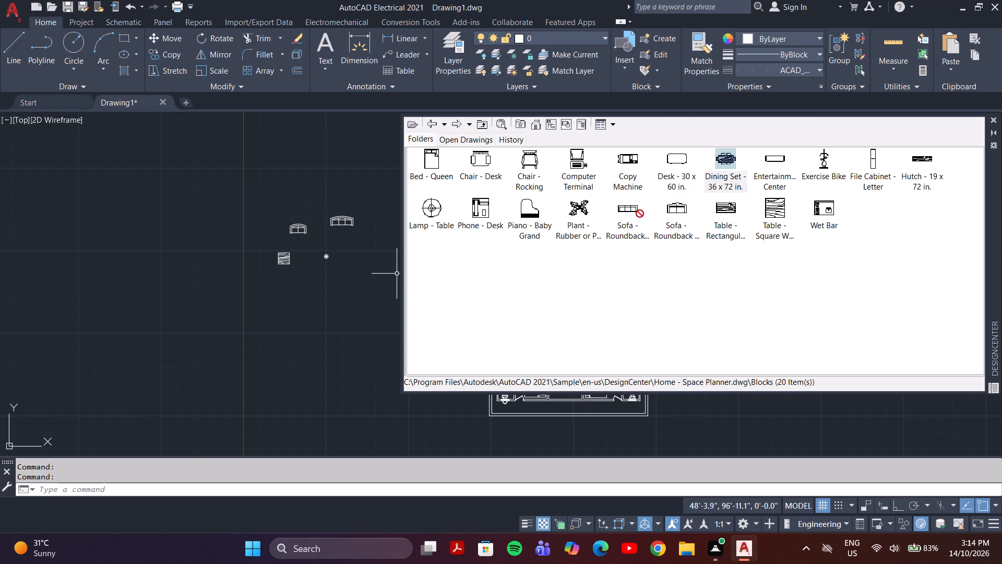
pyautogui.moveTo(640, 214); pyautogui.dragTo(329, 281)
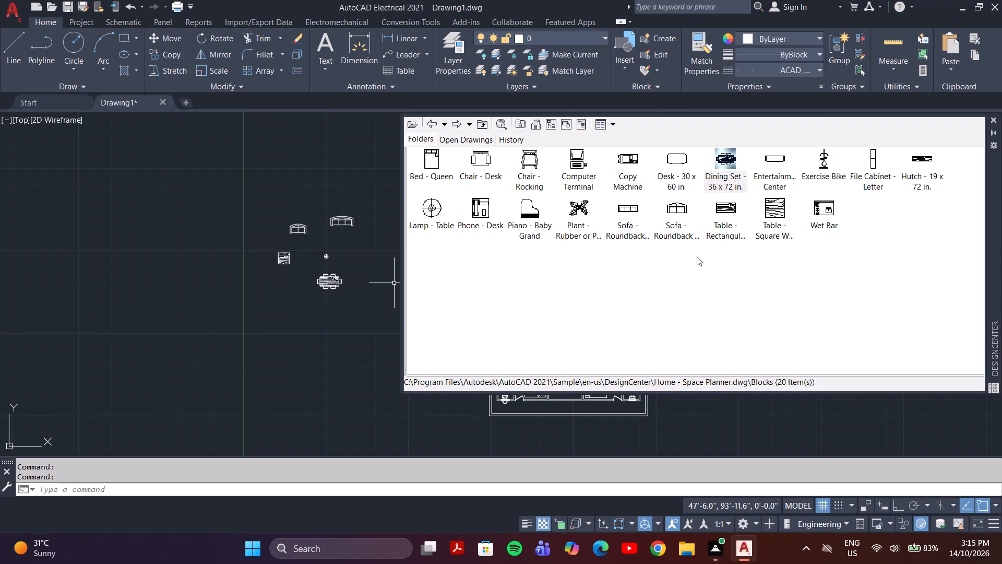
pyautogui.click(994, 116)
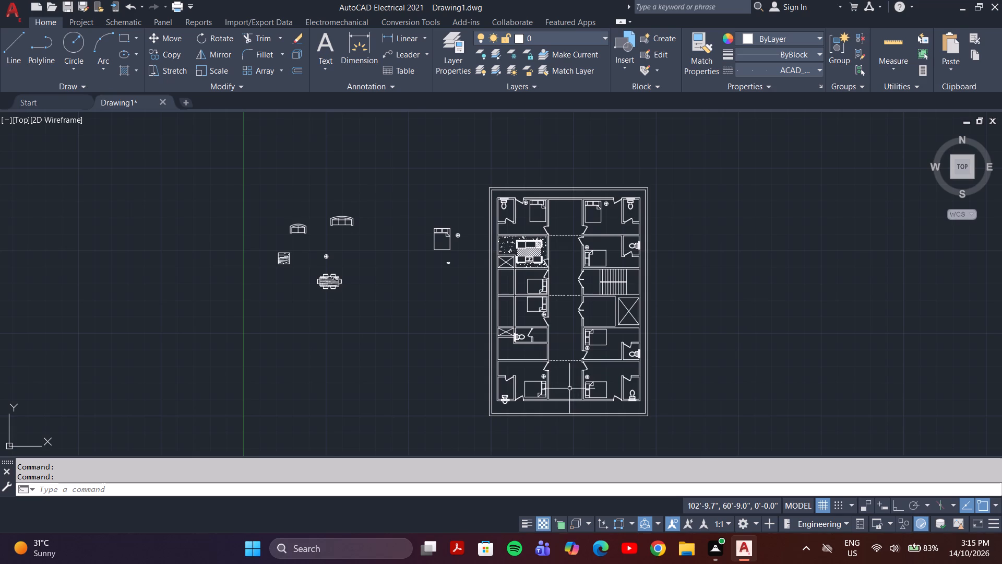
# Copy the 7 ft sofa into the central corridor twice: at its south end and level with the kitchen.
pyautogui.click(344, 221)
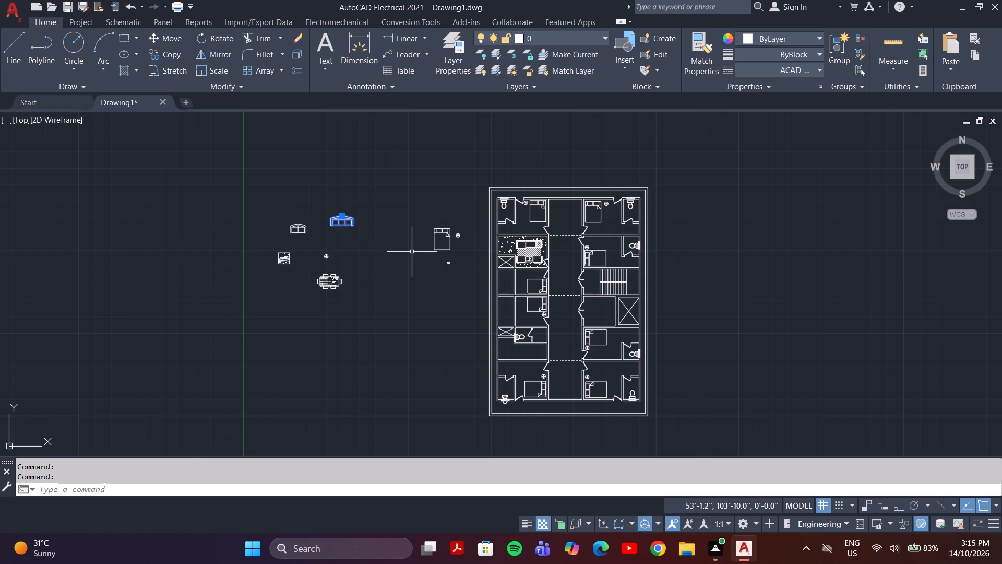
pyautogui.press('r')
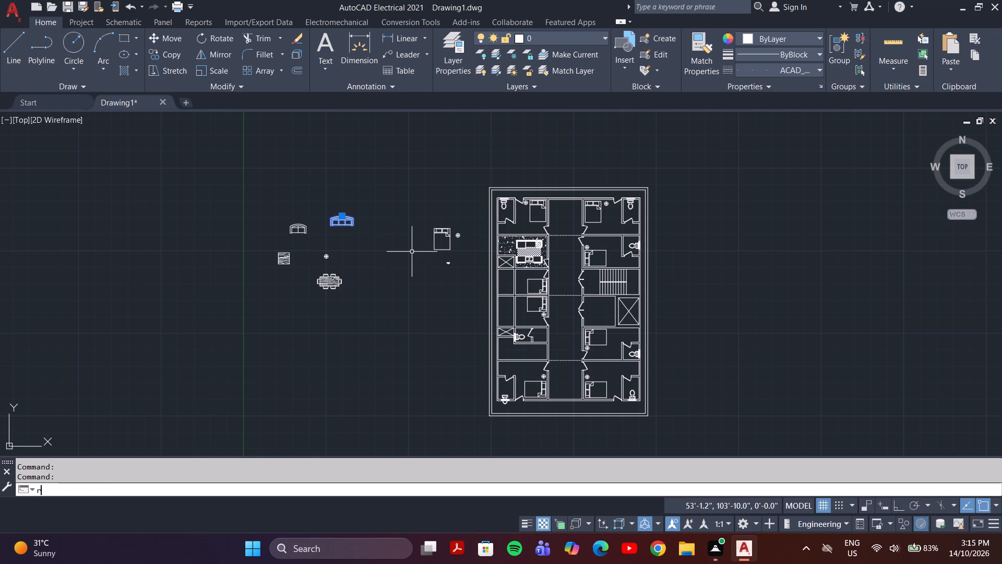
pyautogui.press('BackSpace')
pyautogui.write('co')
pyautogui.press('Return')
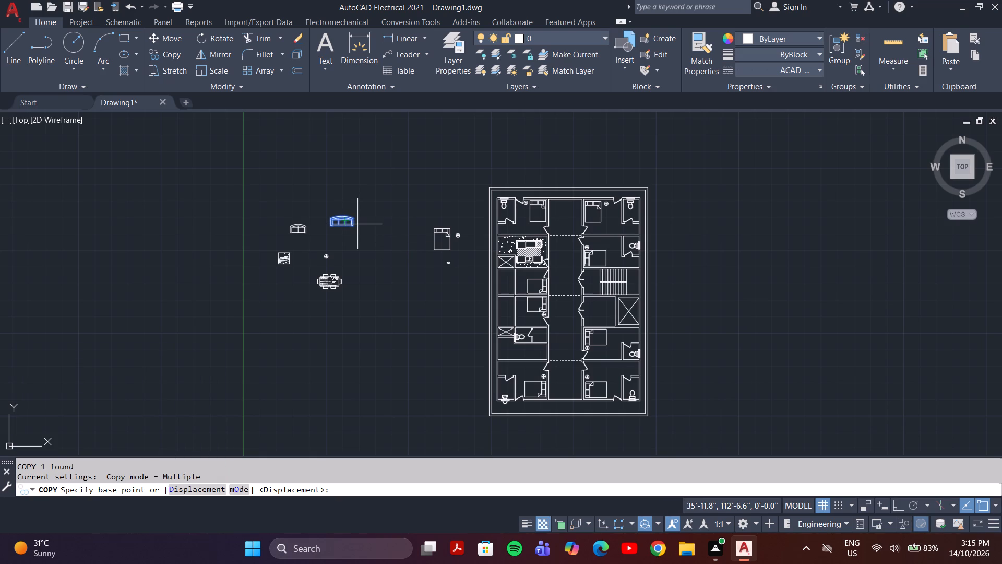
pyautogui.scroll(2, 351, 230)
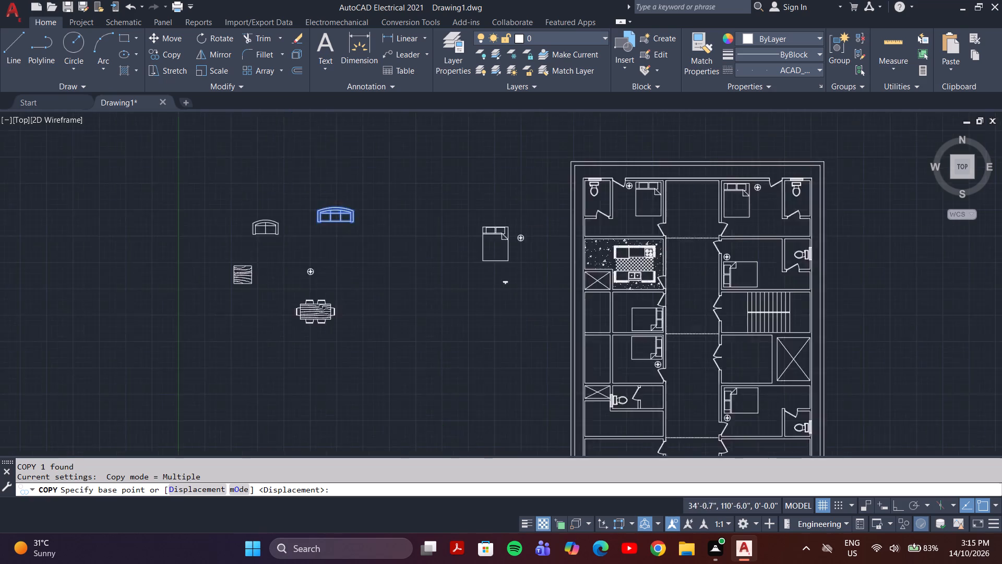
pyautogui.click(352, 217)
pyautogui.scroll(-4, 410, 266)
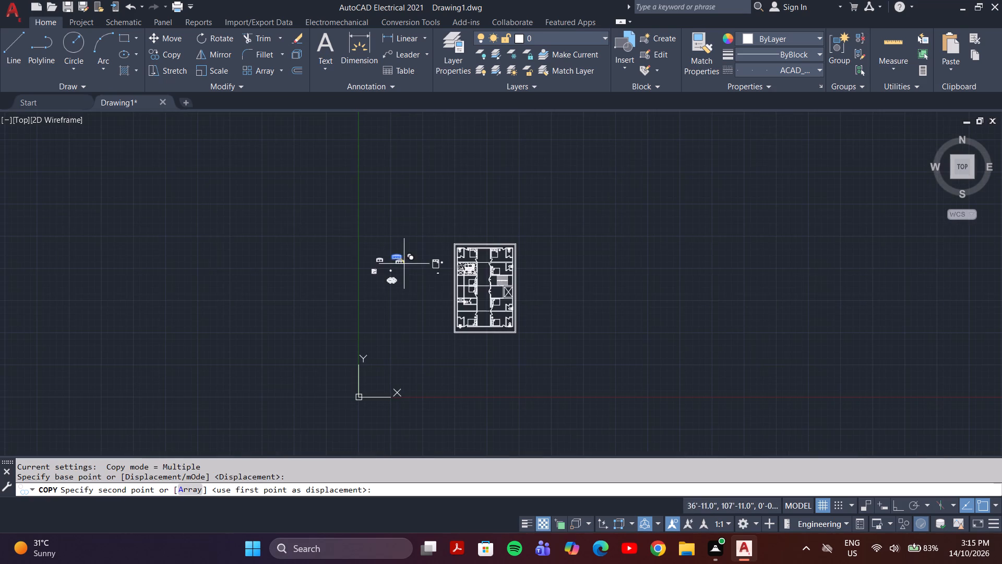
pyautogui.scroll(4, 475, 321)
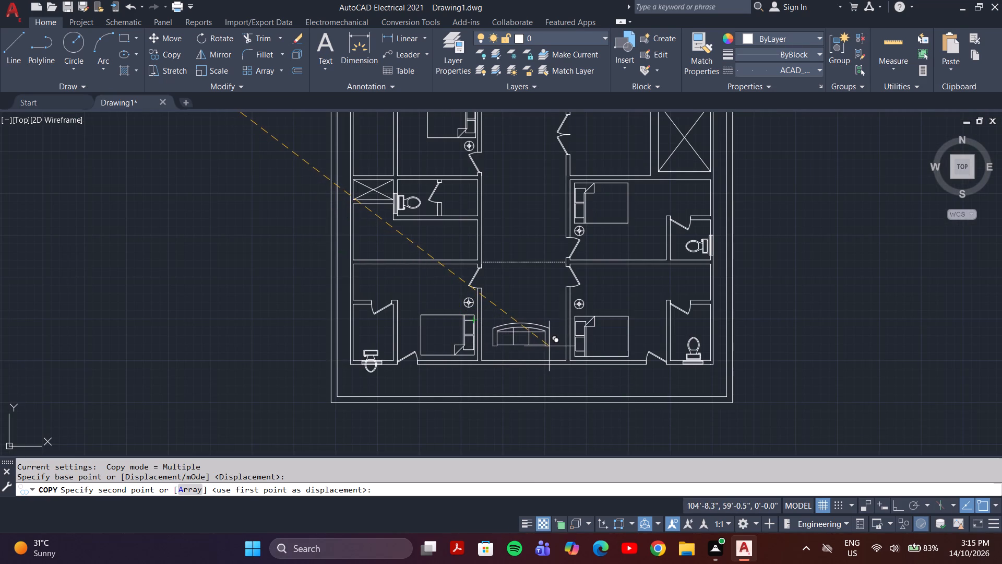
pyautogui.click(549, 346)
pyautogui.scroll(-2, 540, 264)
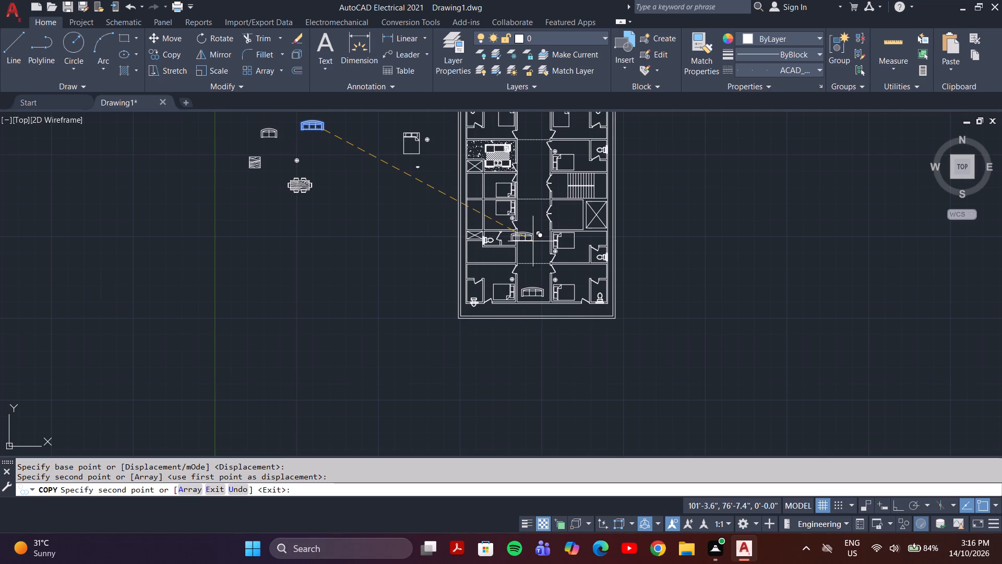
pyautogui.click(544, 152)
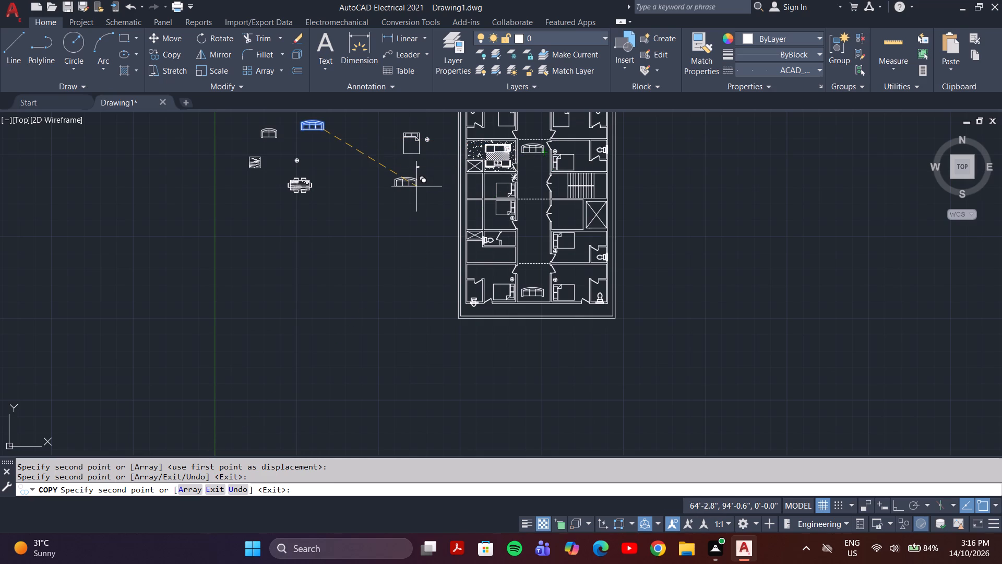
pyautogui.press('Escape')
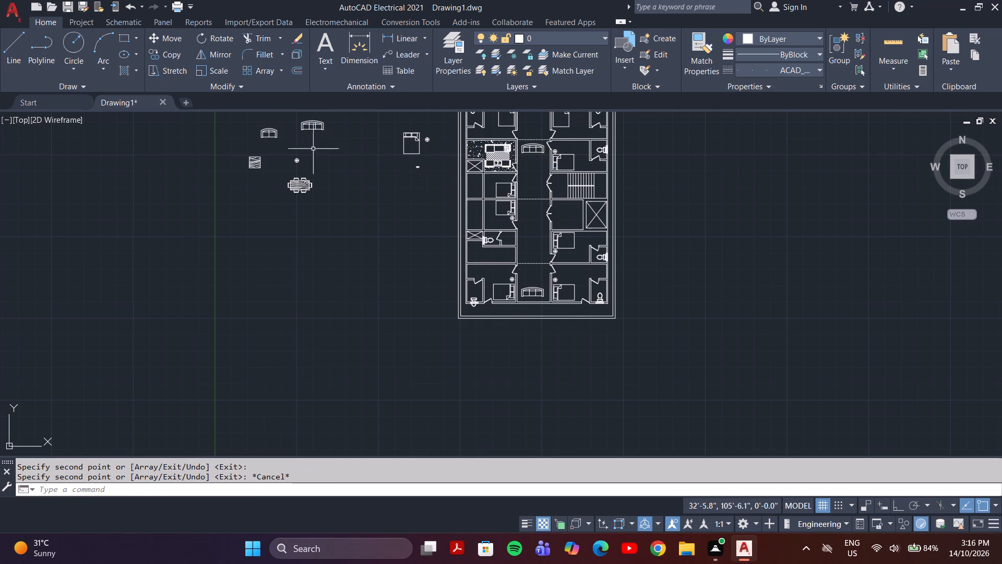
# Copy the 5 ft loveseat from outside the plan into the corridor section just north of the southern sofa's bay, near the east wall.
pyautogui.click(272, 134)
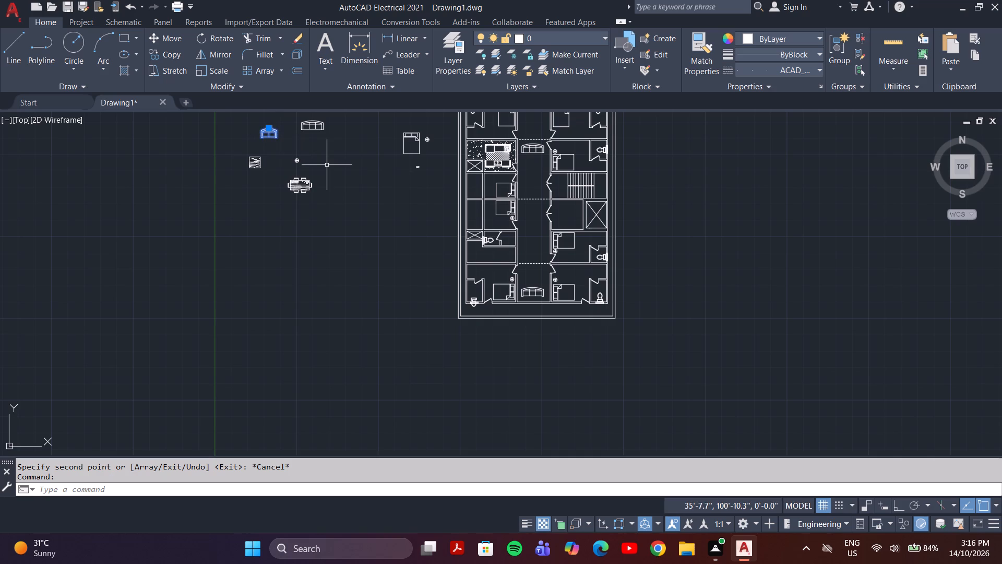
pyautogui.press('c')
pyautogui.press('o')
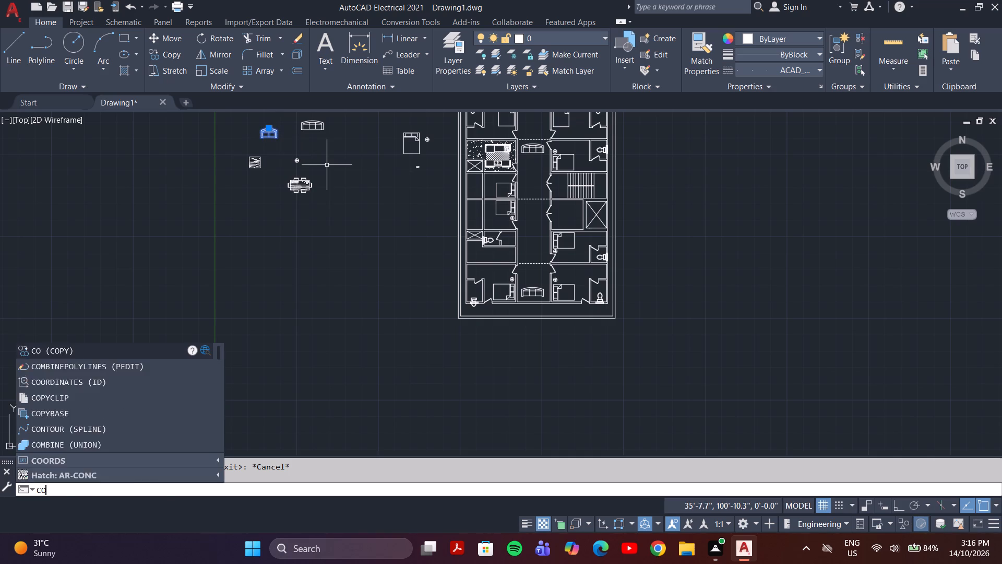
pyautogui.press('Return')
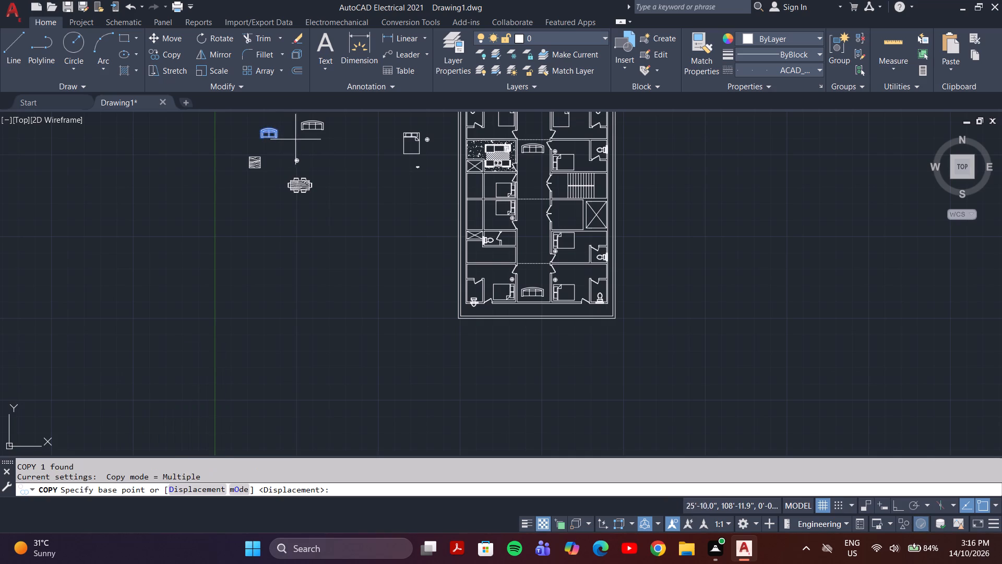
pyautogui.scroll(1, 269, 137)
pyautogui.click(282, 136)
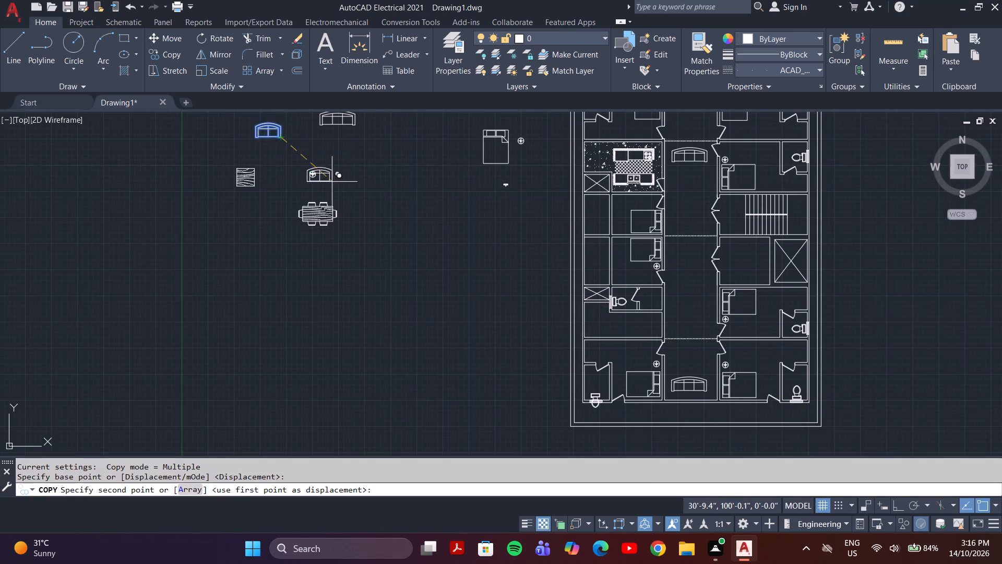
pyautogui.scroll(-2, 343, 187)
pyautogui.scroll(2, 431, 219)
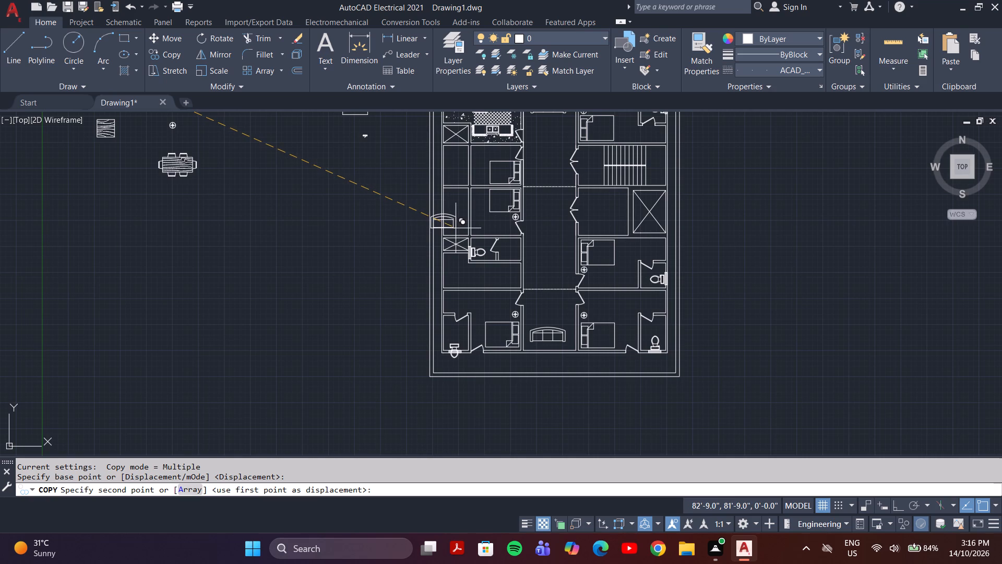
pyautogui.scroll(-2, 474, 214)
pyautogui.scroll(2, 495, 193)
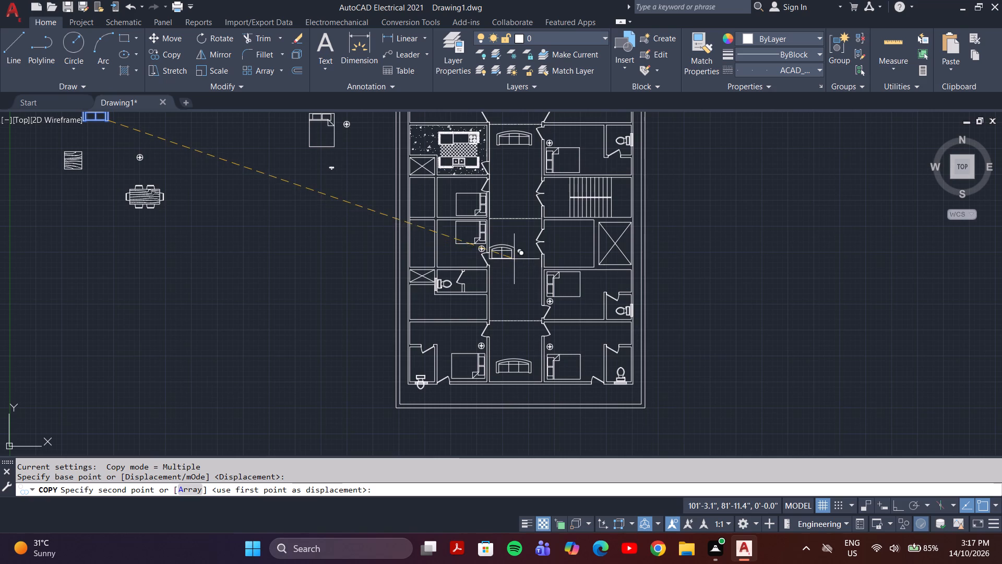
pyautogui.click(534, 284)
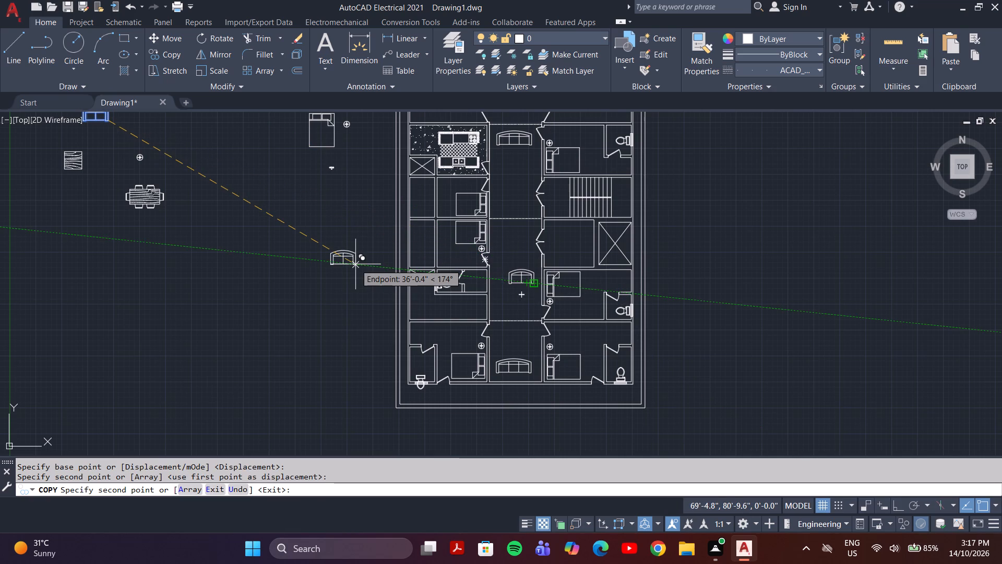
pyautogui.press('Escape')
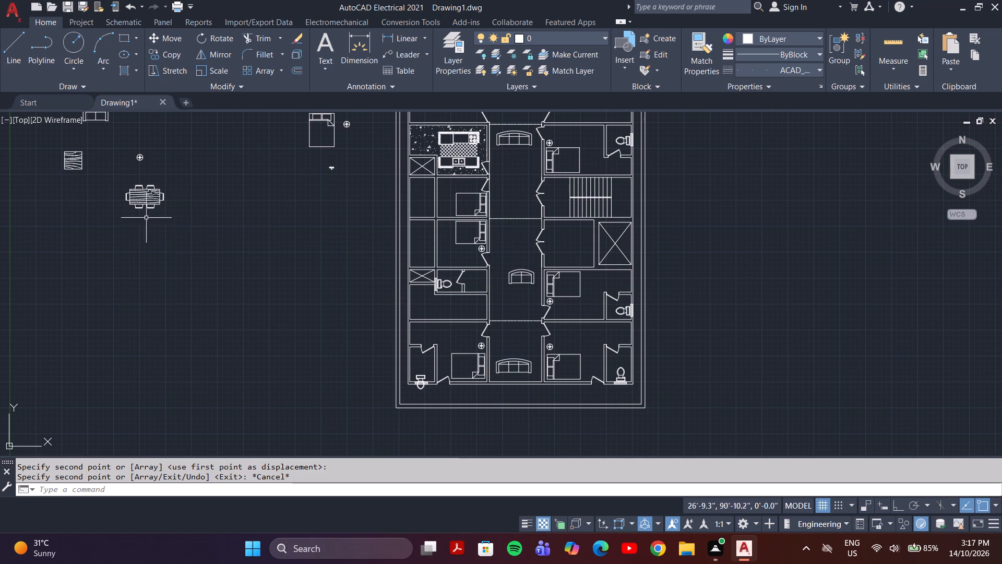
# Copy the corridor's 5 ft loveseat north to just below the 7 ft sofa beside the kitchen.
pyautogui.click(515, 276)
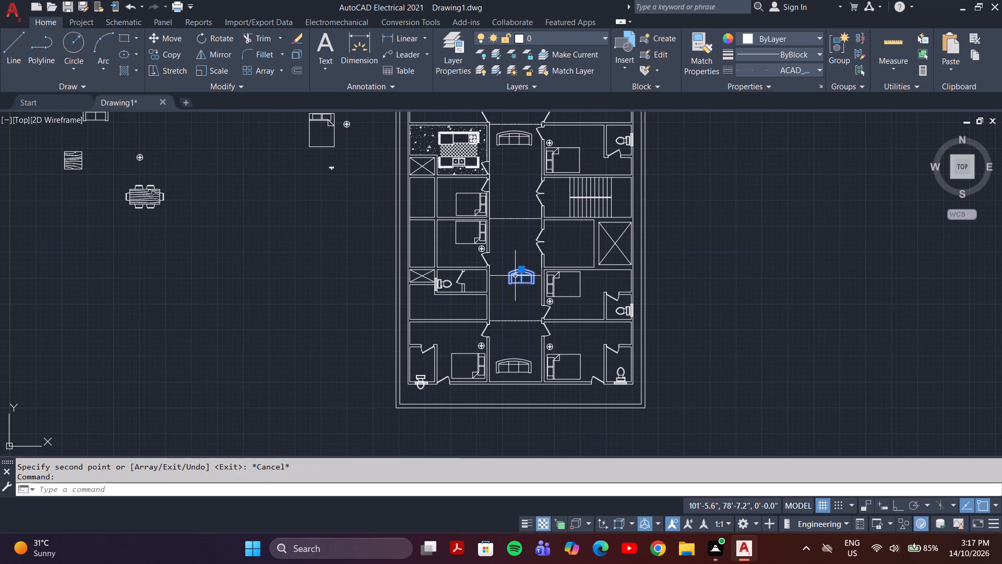
pyautogui.press('c')
pyautogui.press('o')
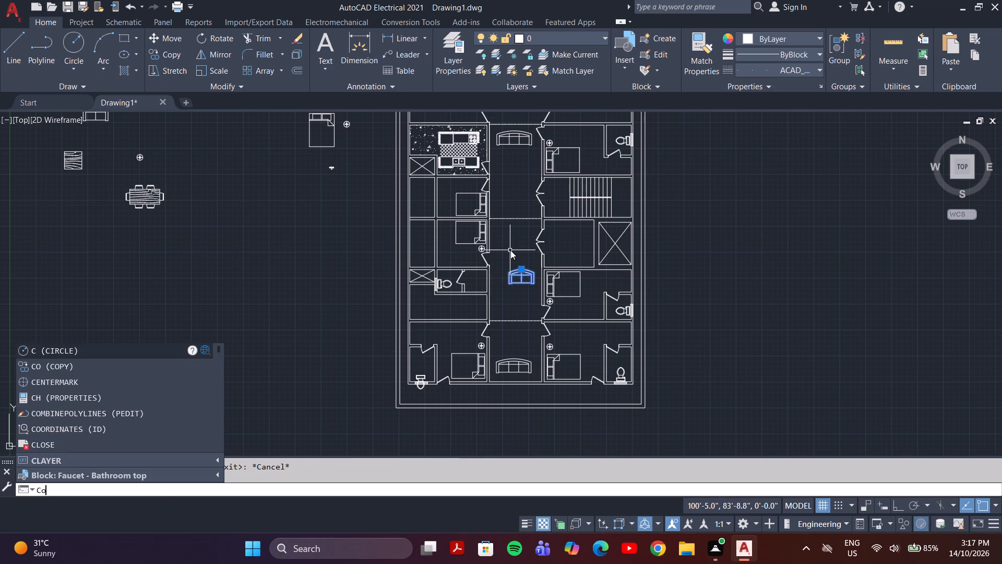
pyautogui.press('Return')
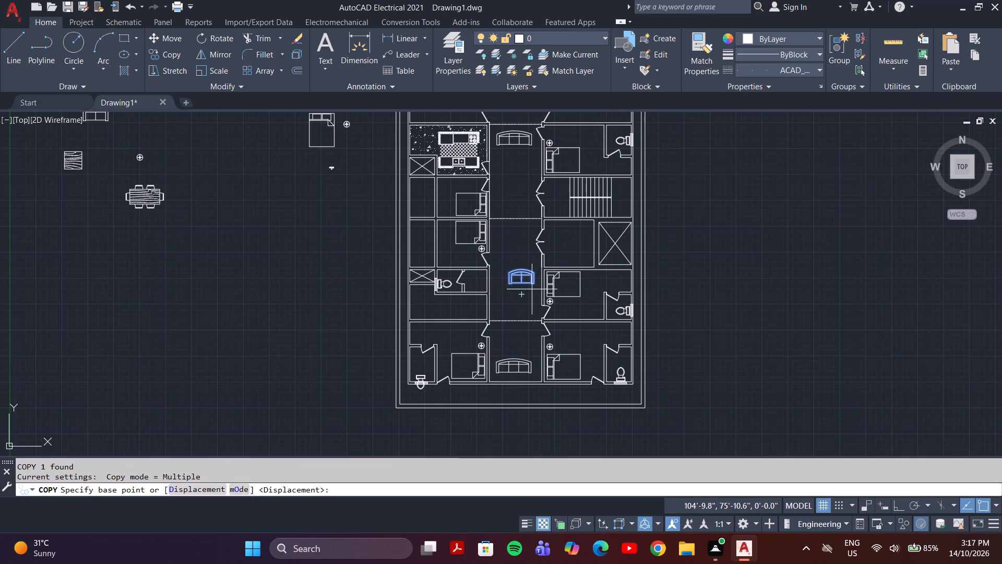
pyautogui.click(534, 285)
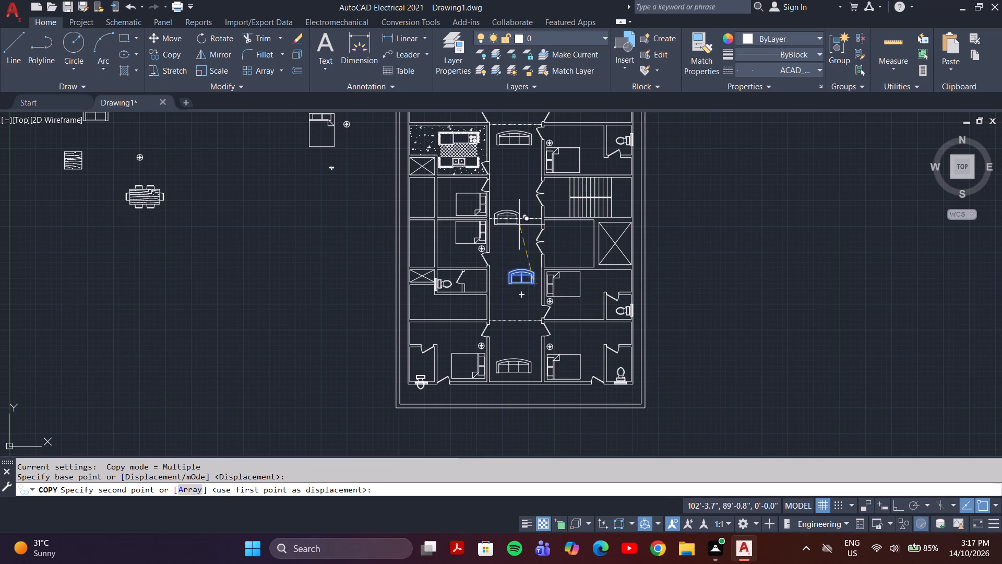
pyautogui.click(517, 168)
pyautogui.press('Escape')
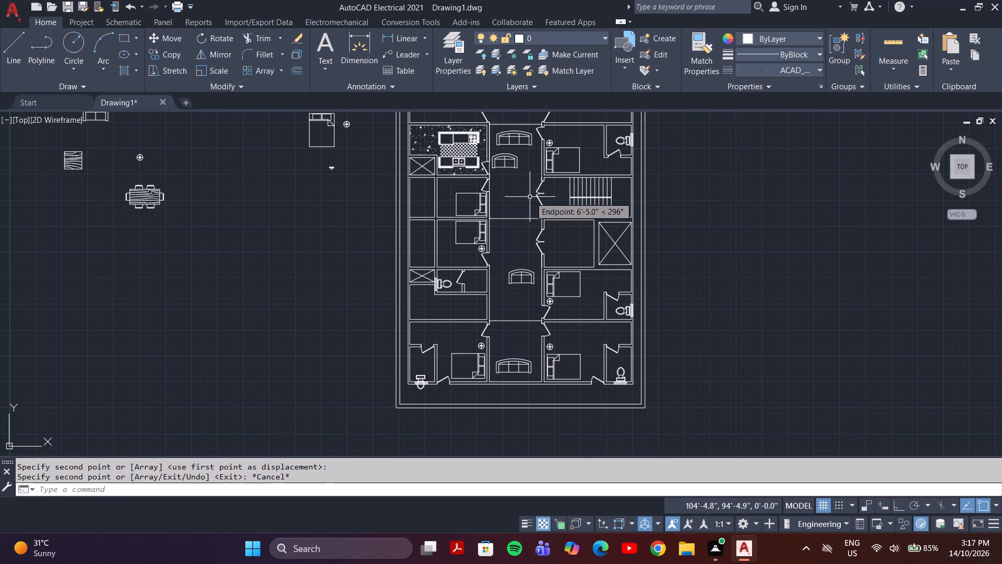
# Scale the 7 ft sofa beside the kitchen down to roughly four-fifths of its size, based at its southeast corner.
pyautogui.click(512, 140)
pyautogui.click(514, 136)
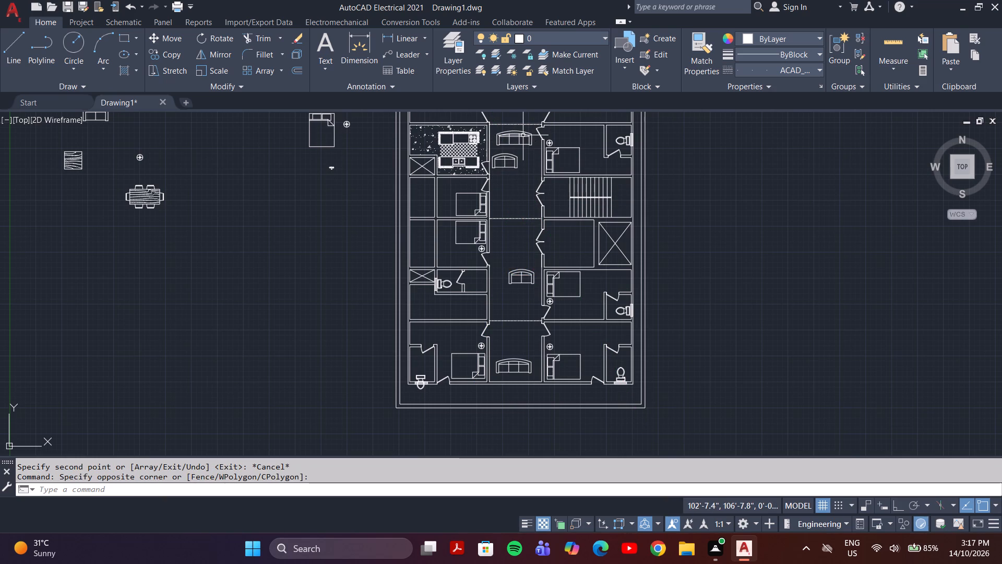
pyautogui.click(523, 135)
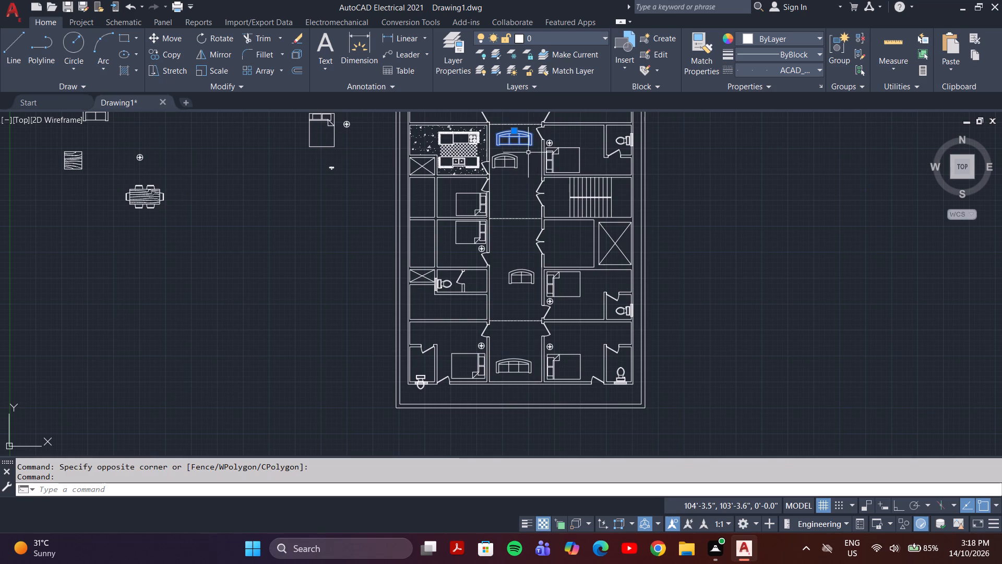
pyautogui.write('sc')
pyautogui.press('Return')
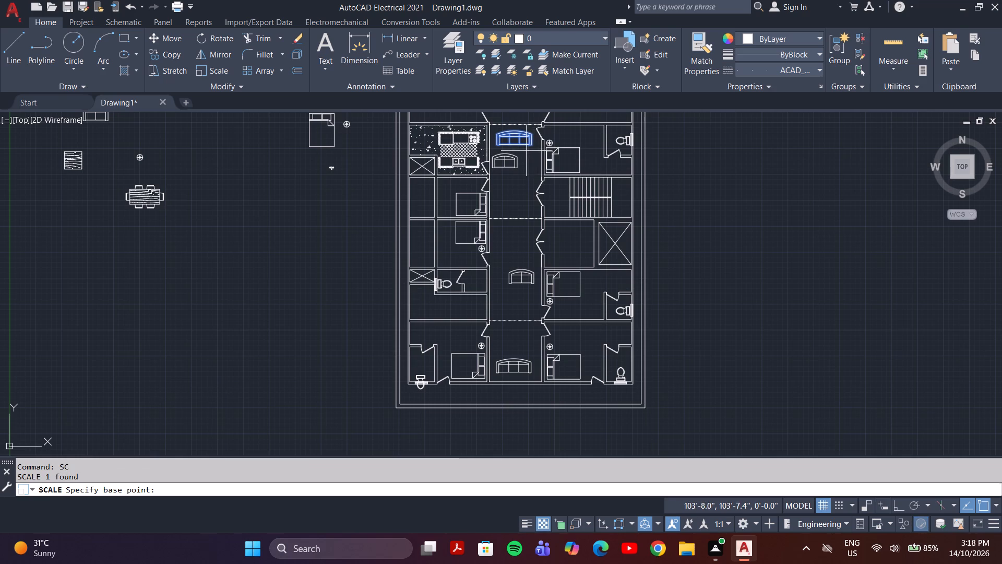
pyautogui.scroll(1, 533, 145)
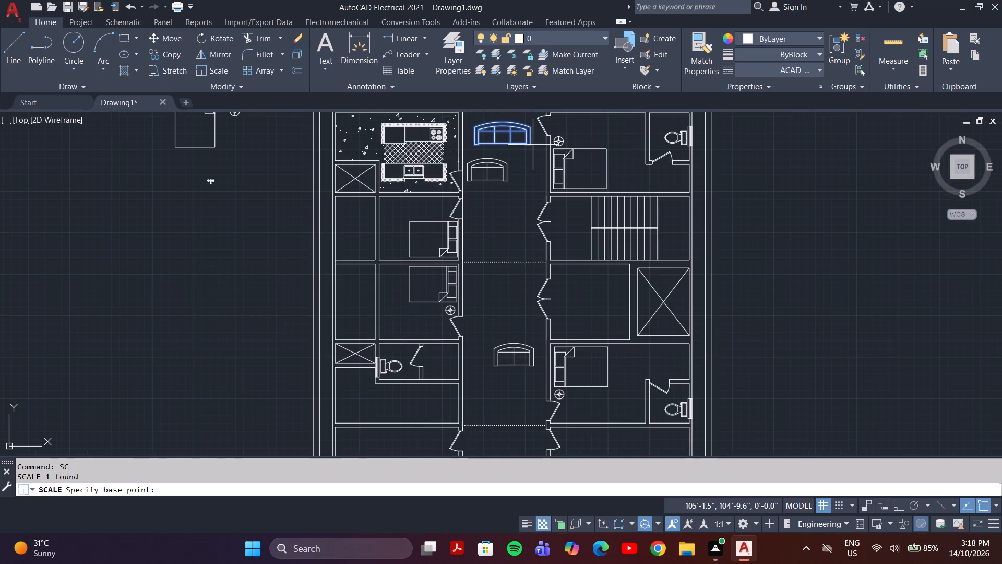
pyautogui.scroll(2, 520, 152)
pyautogui.scroll(-2, 523, 147)
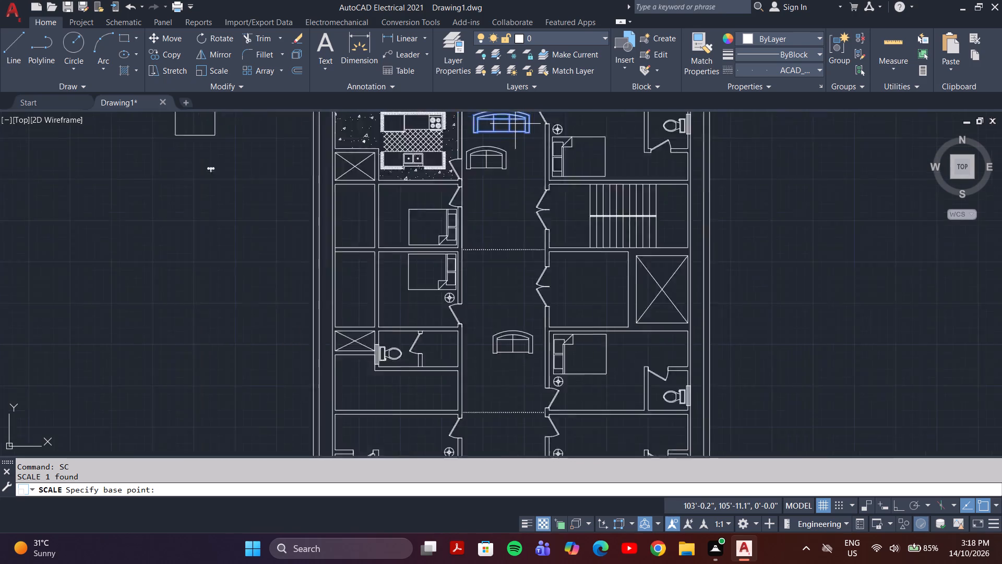
pyautogui.scroll(-2, 515, 124)
pyautogui.scroll(2, 515, 113)
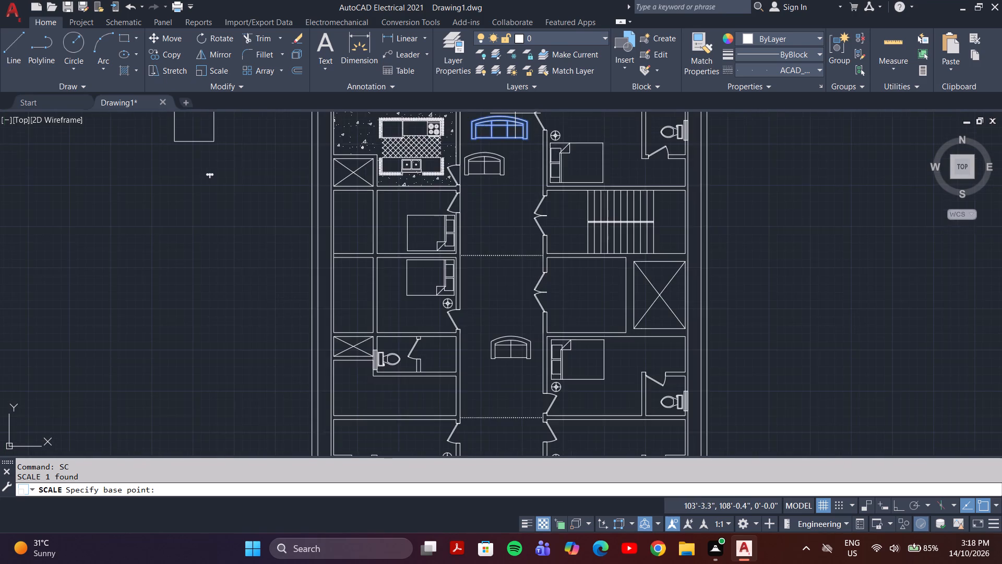
pyautogui.scroll(2, 515, 113)
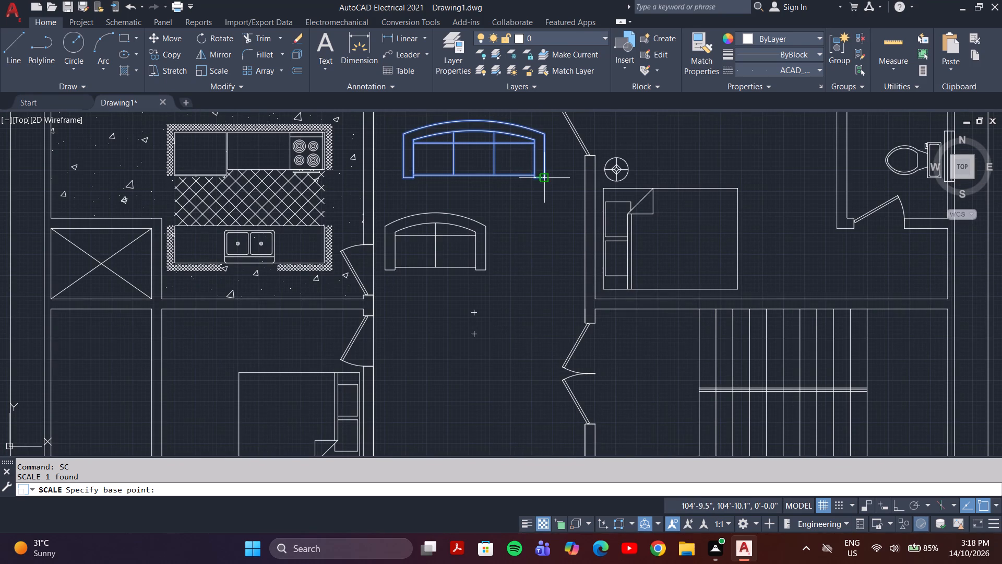
pyautogui.click(546, 179)
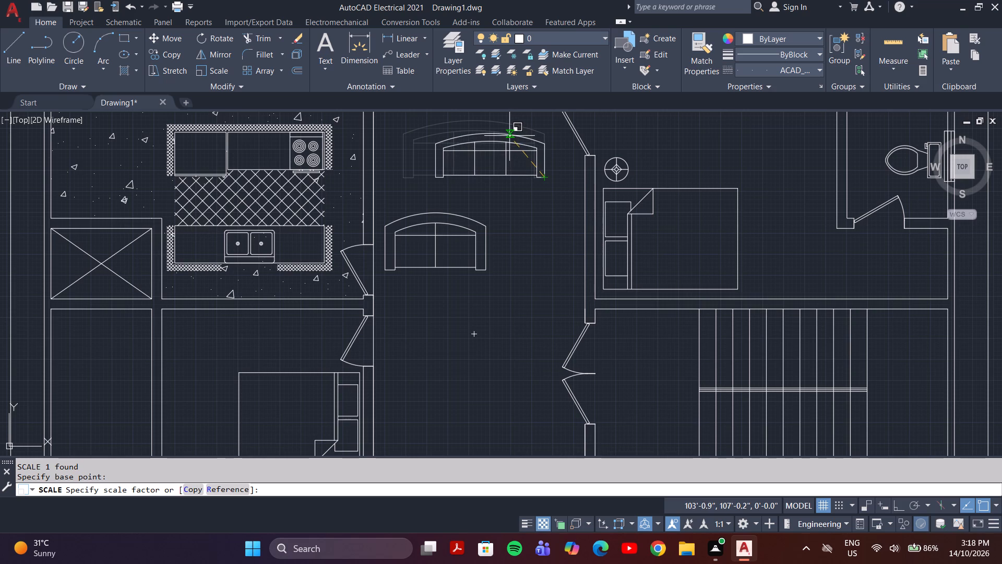
pyautogui.click(509, 135)
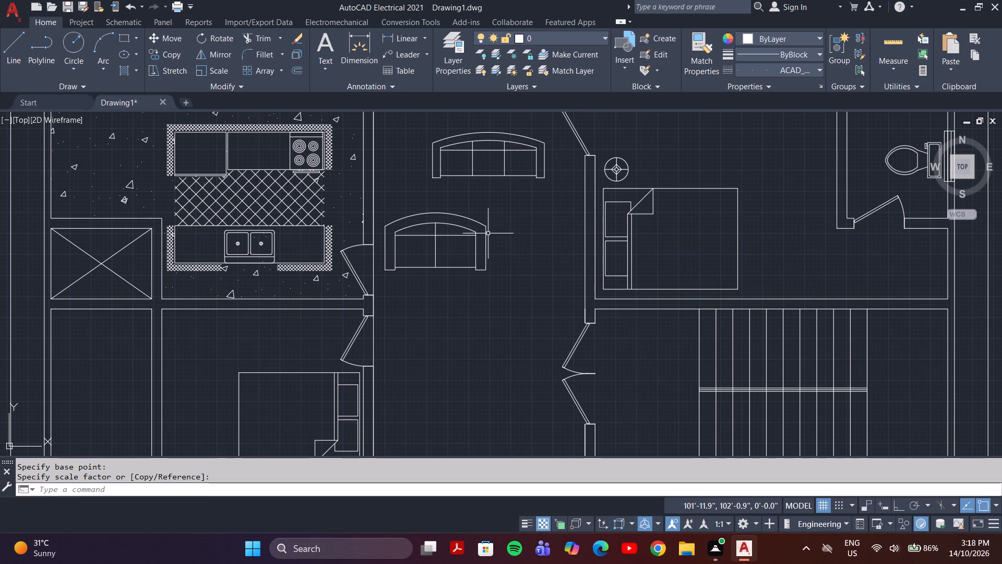
# Scale the loveseat below that sofa down to roughly 70 percent of its size, based at its southeast corner.
pyautogui.click(459, 233)
pyautogui.press('Escape')
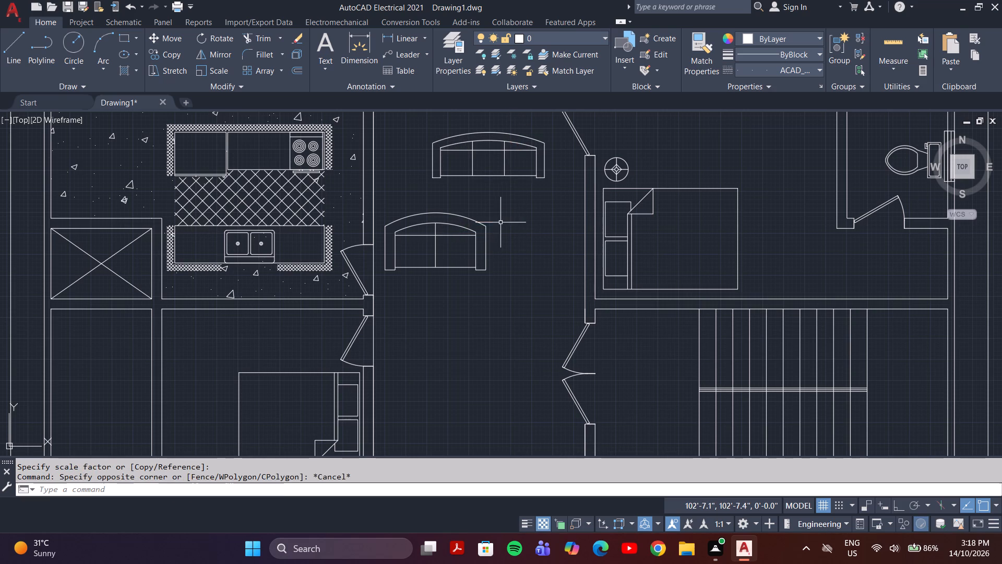
pyautogui.click(478, 222)
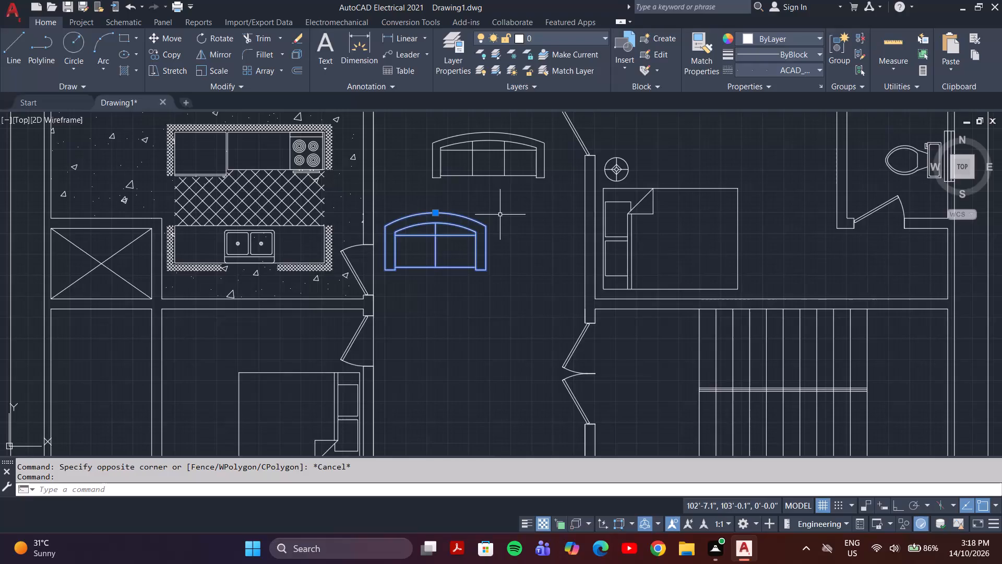
pyautogui.write('sc')
pyautogui.press('Return')
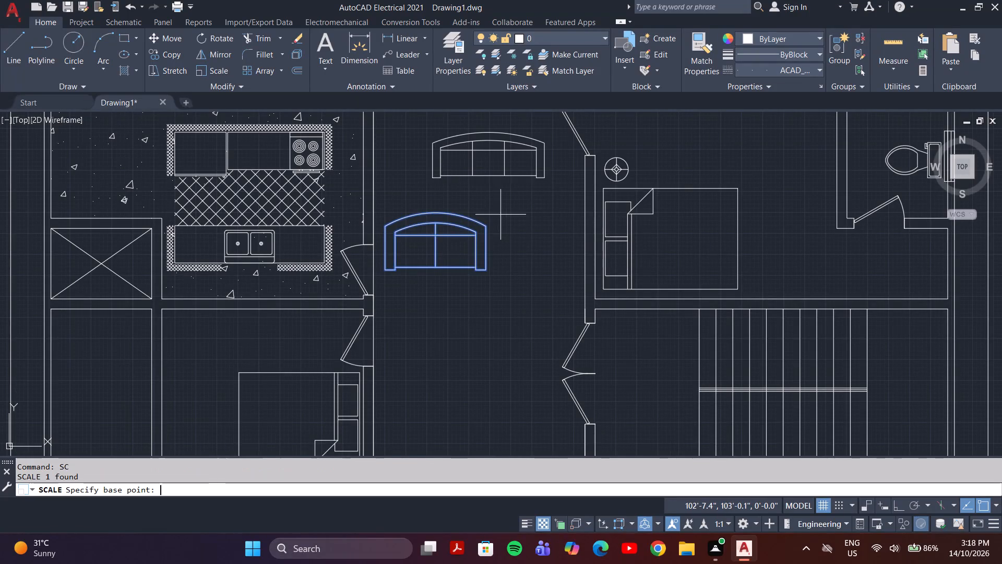
pyautogui.click(488, 273)
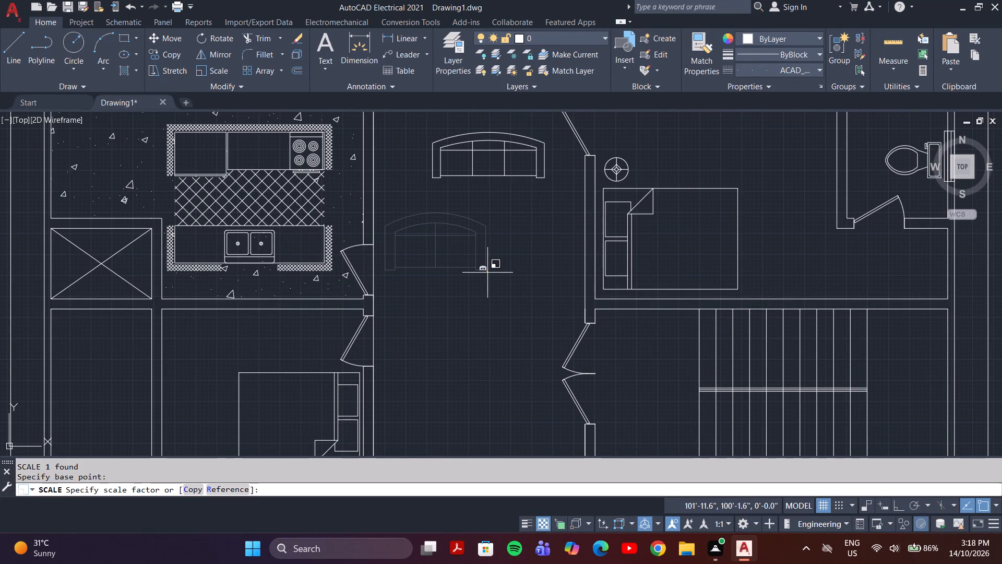
pyautogui.click(467, 241)
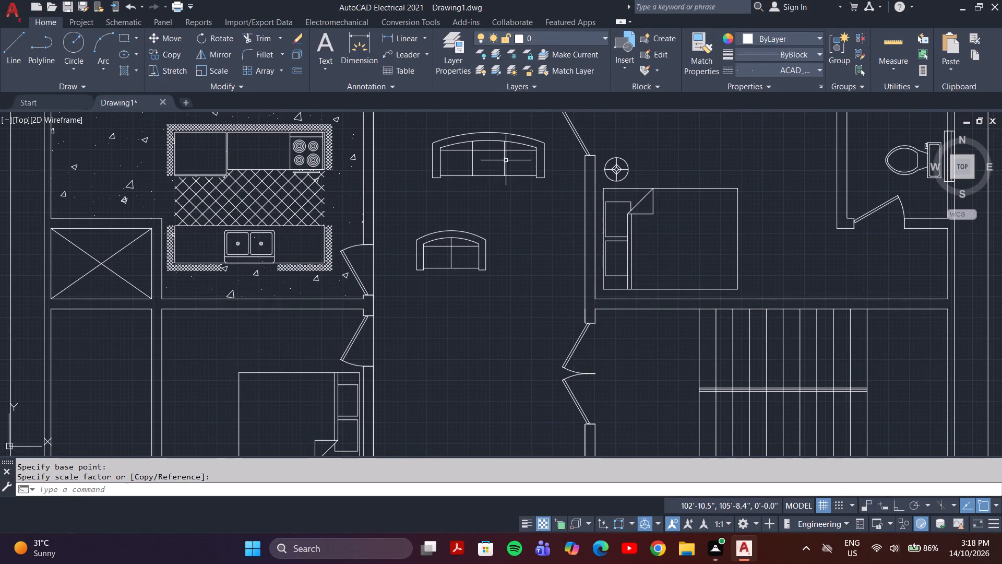
# Rotate the reduced loveseat 90° counterclockwise about its southeast corner so its back faces west.
pyautogui.click(472, 233)
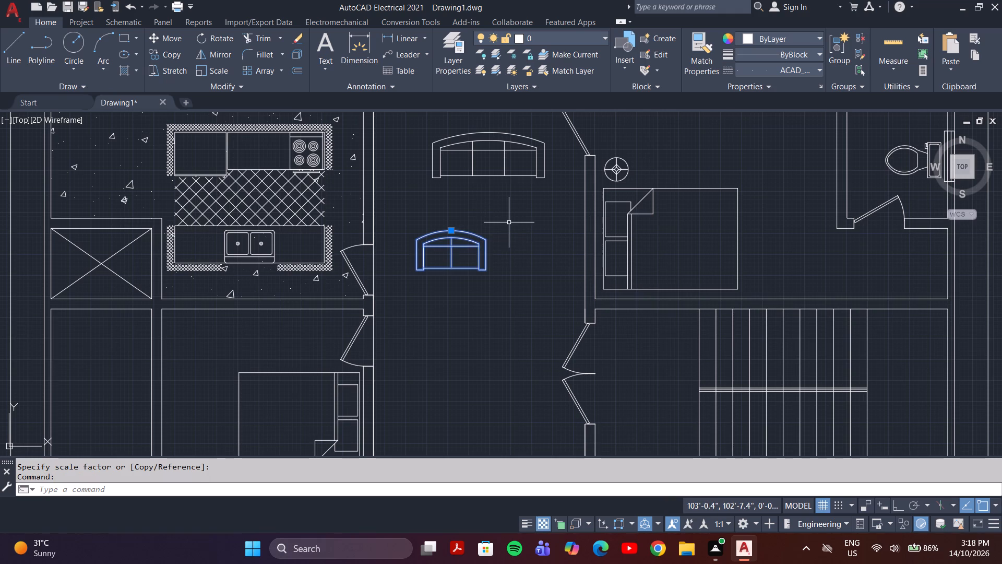
pyautogui.write('ro')
pyautogui.press('Return')
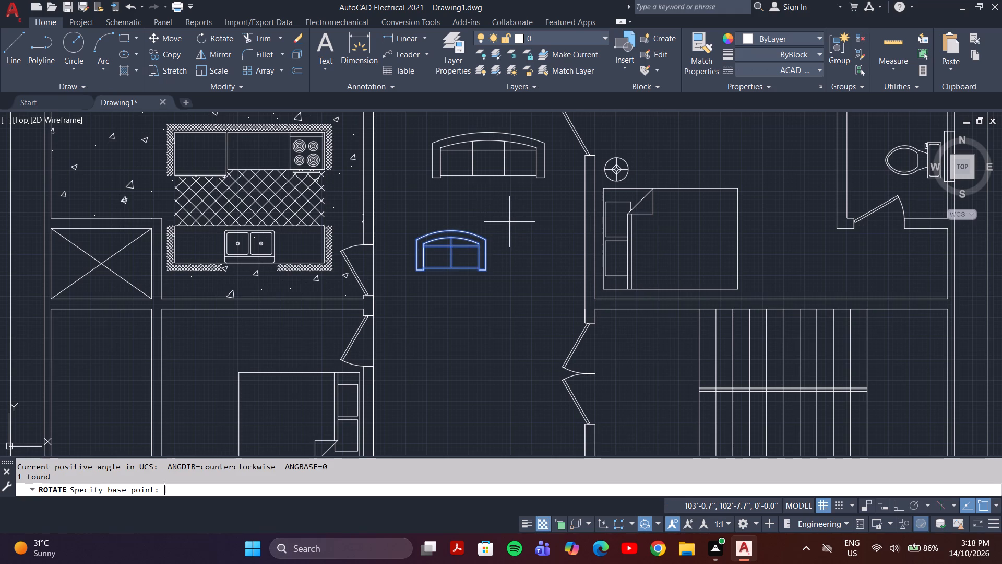
pyautogui.click(485, 269)
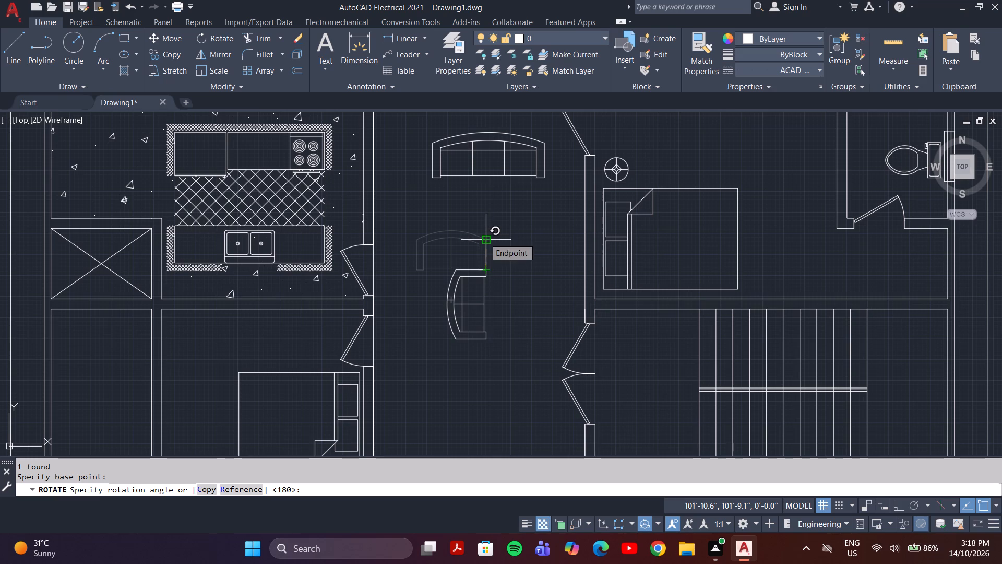
pyautogui.press('F8')
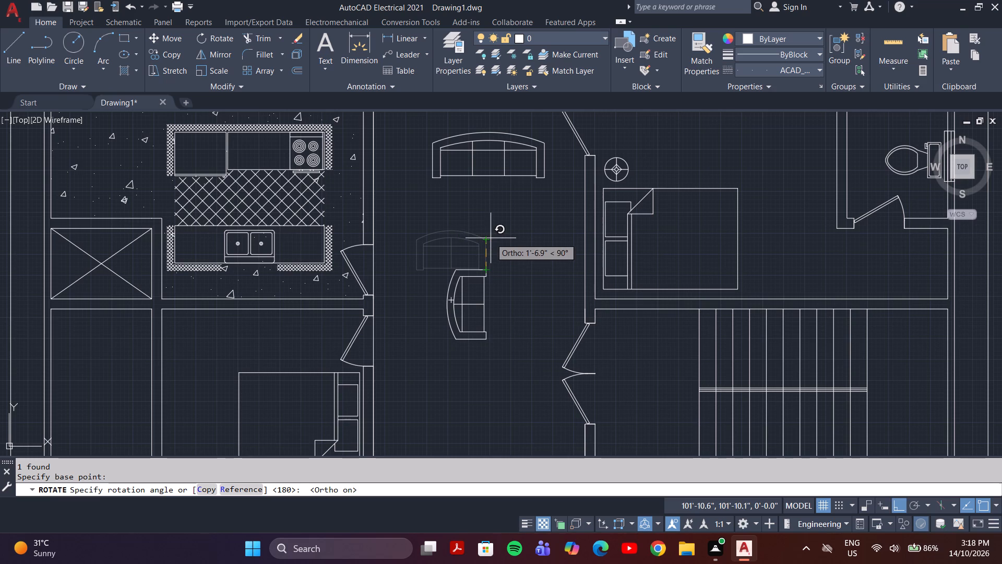
pyautogui.click(491, 238)
pyautogui.press('Escape')
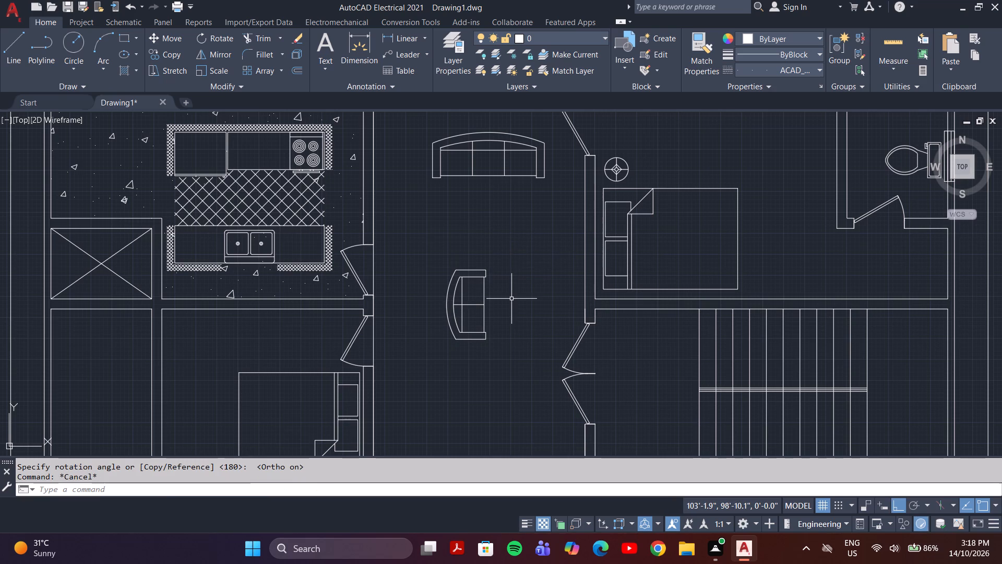
# Move the rotated loveseat against the corridor's west wall by the kitchen, its north end near the sofa's southwest corner.
pyautogui.press('m')
pyautogui.press('Return')
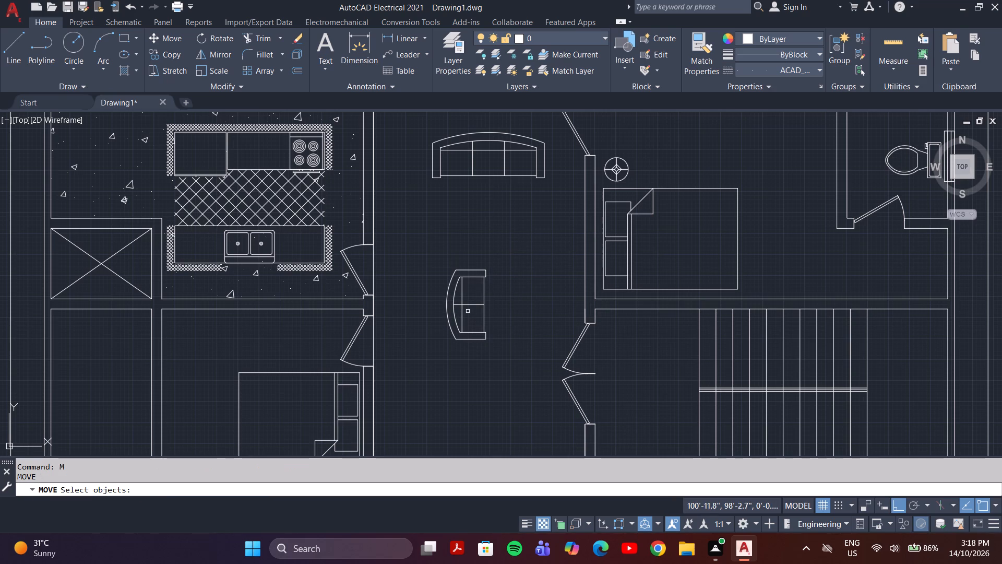
pyautogui.click(468, 305)
pyautogui.press('Return')
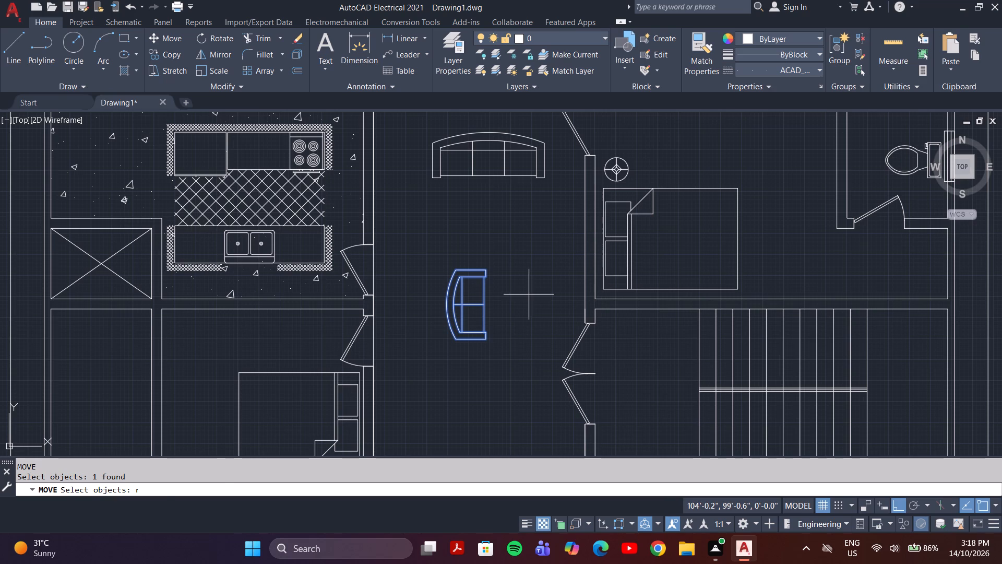
pyautogui.click(486, 269)
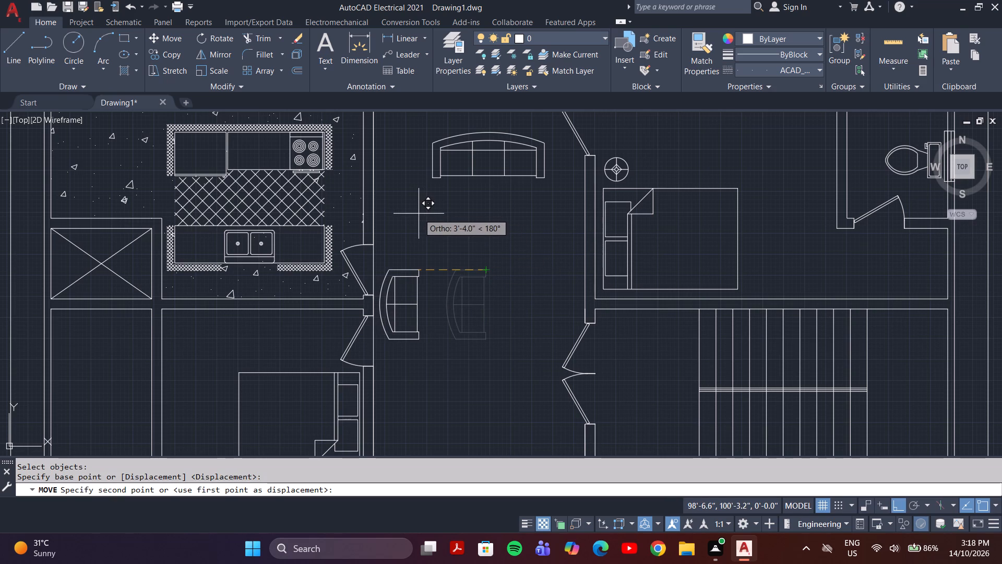
pyautogui.press('F8')
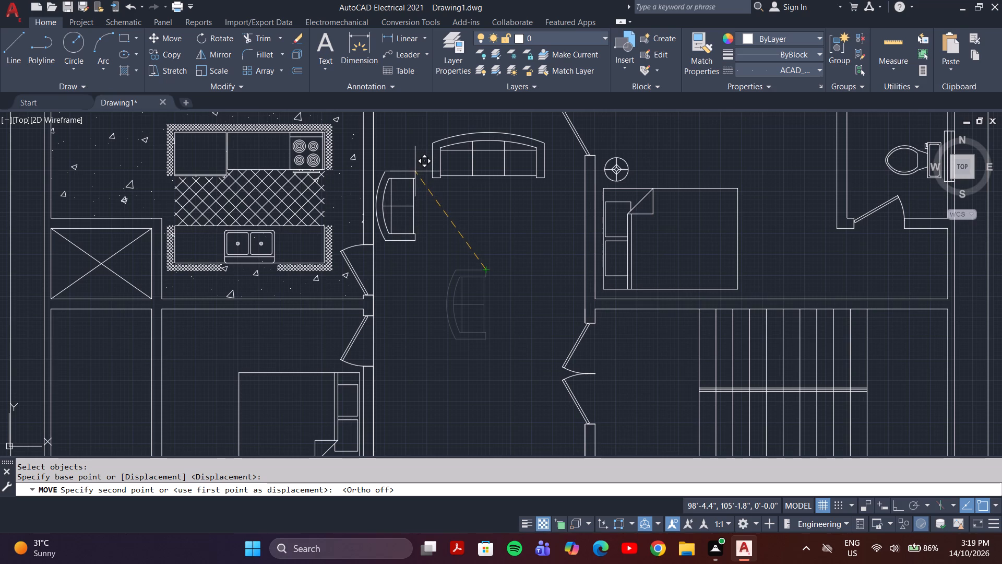
pyautogui.click(414, 171)
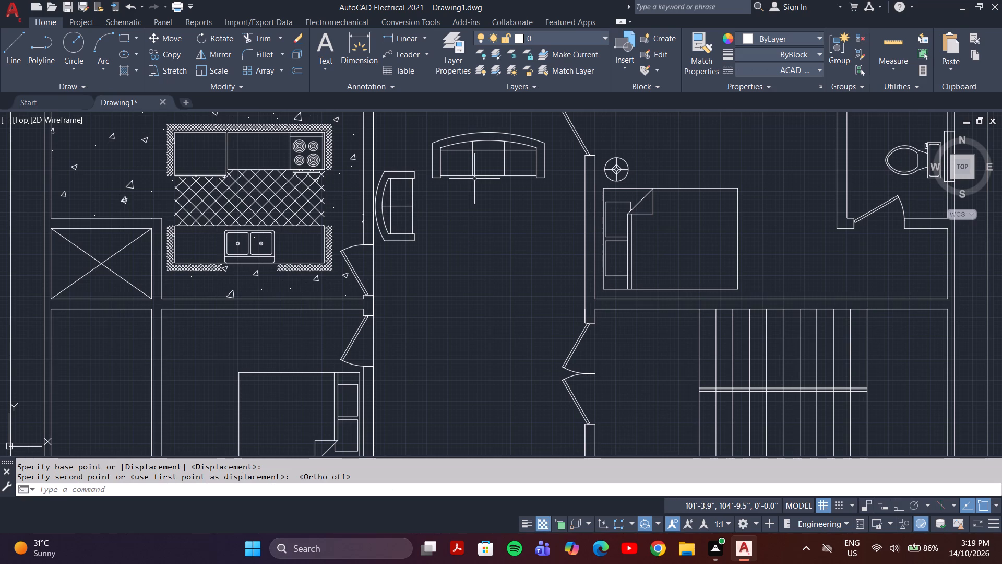
pyautogui.press('Escape')
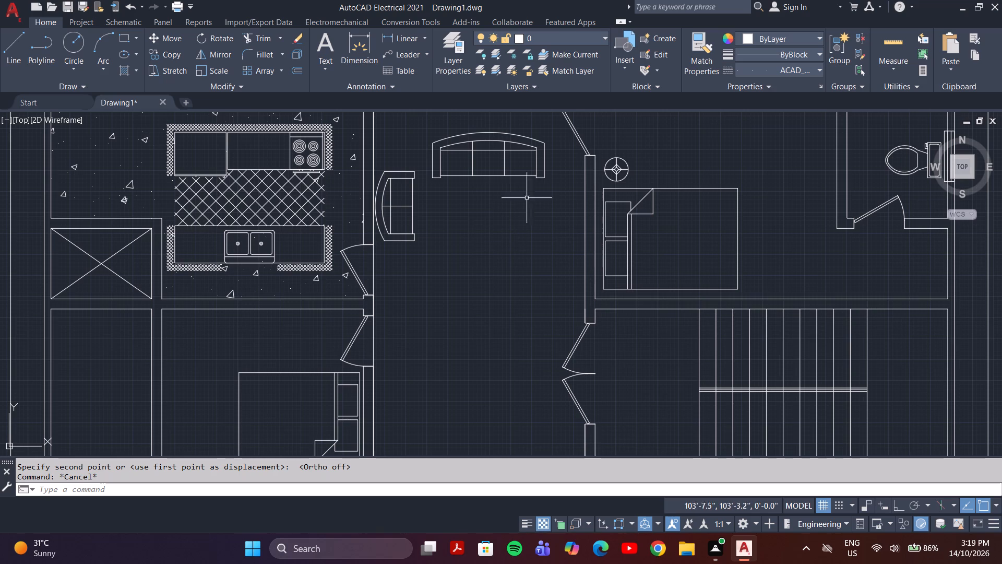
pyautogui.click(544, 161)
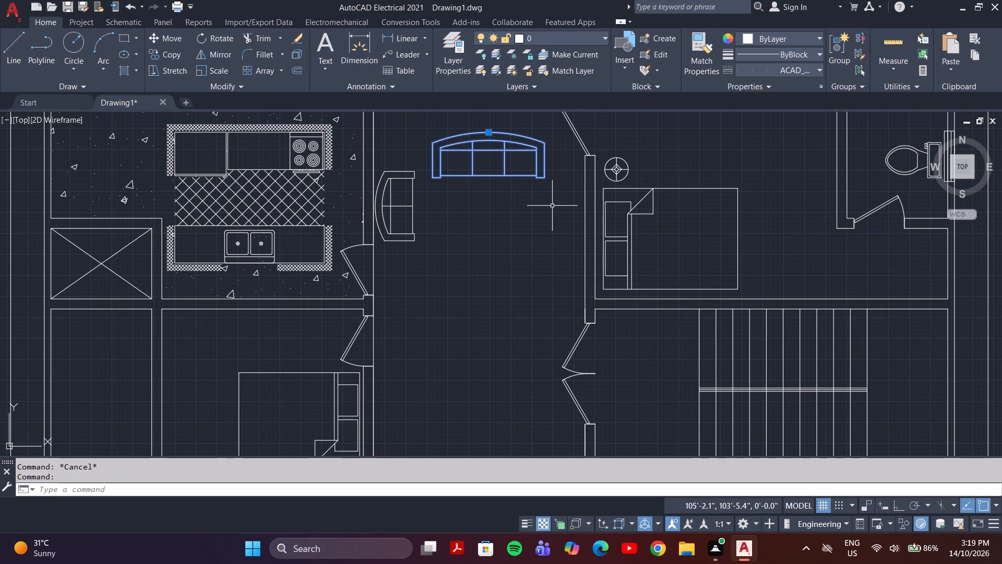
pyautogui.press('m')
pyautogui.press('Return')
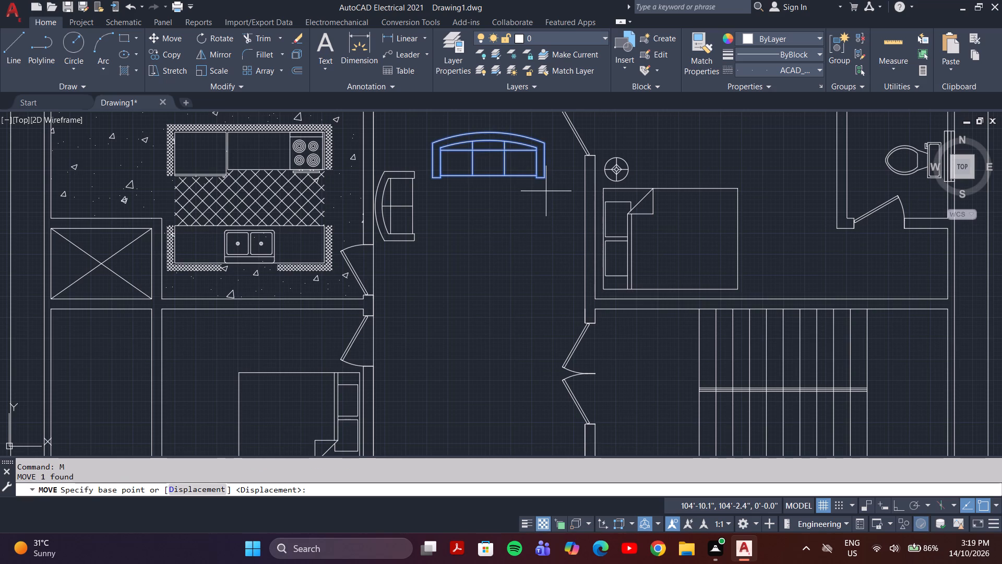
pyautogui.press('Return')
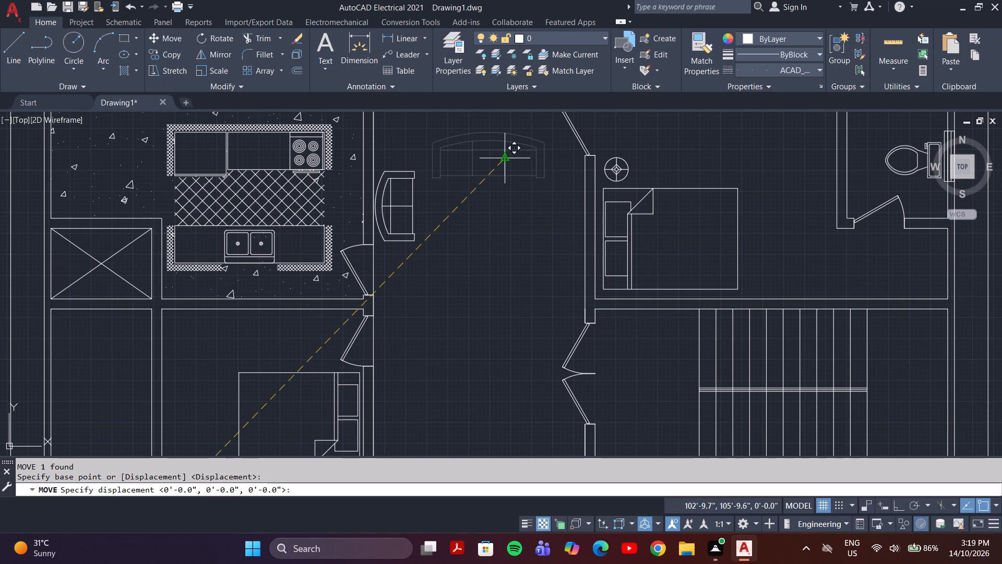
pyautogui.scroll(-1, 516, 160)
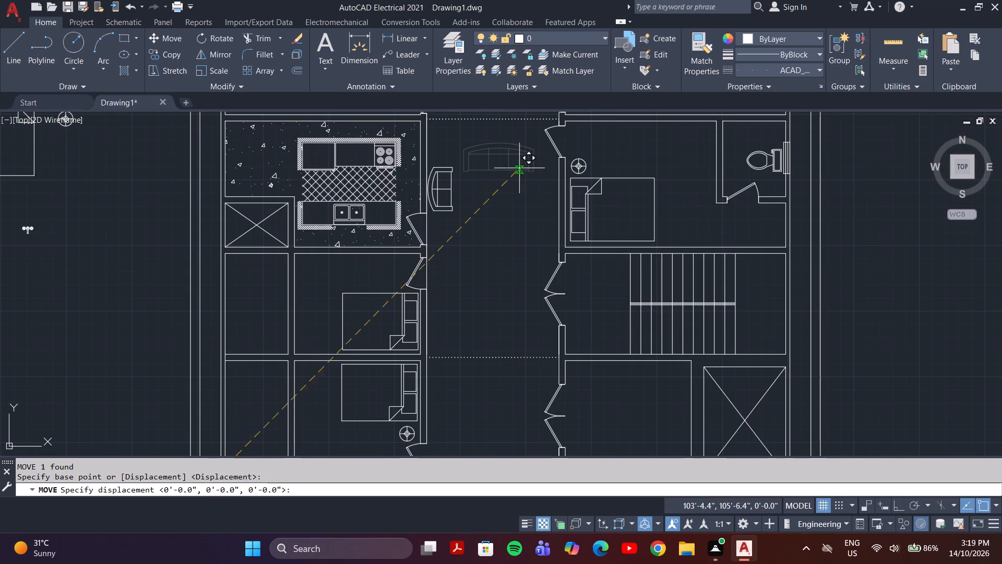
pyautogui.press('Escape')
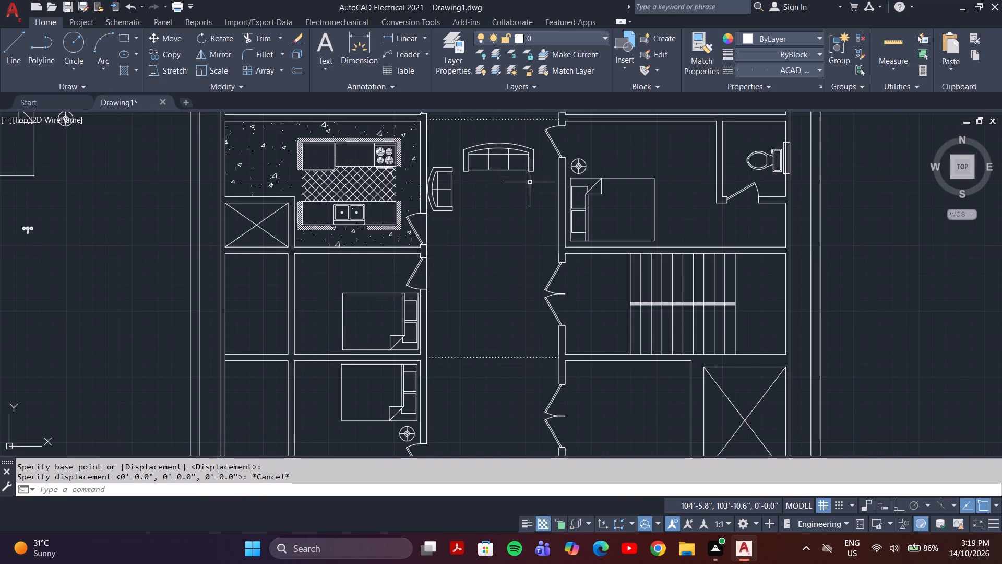
# Move the sofa beside the kitchen slightly northwest so its back sits just below the dotted line across the corridor.
pyautogui.click(532, 164)
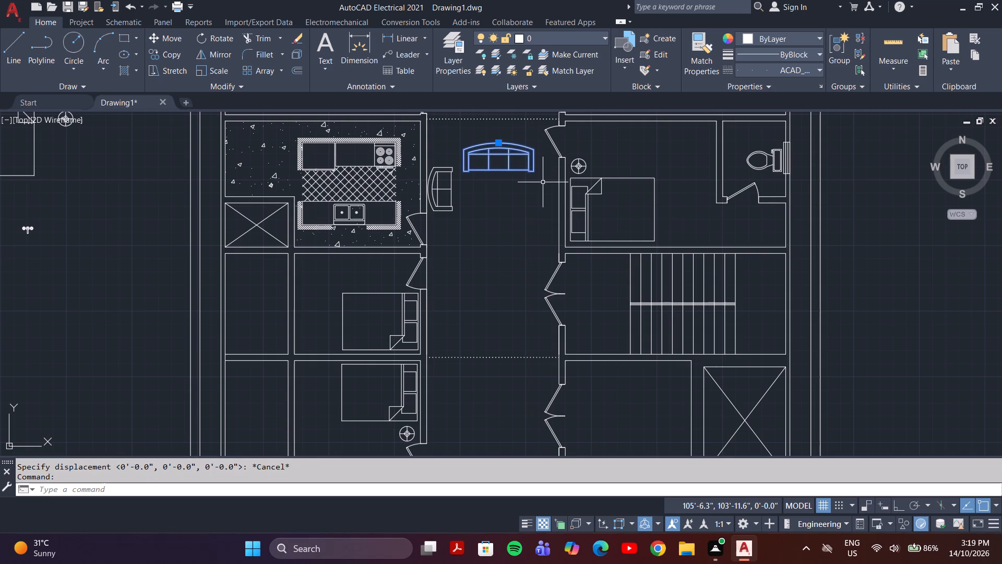
pyautogui.press('m')
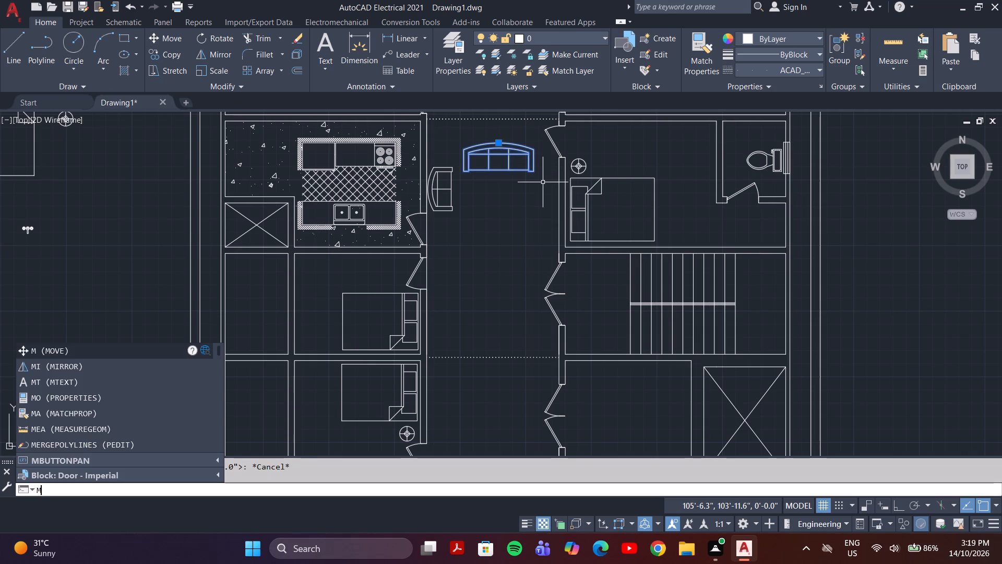
pyautogui.press('Return')
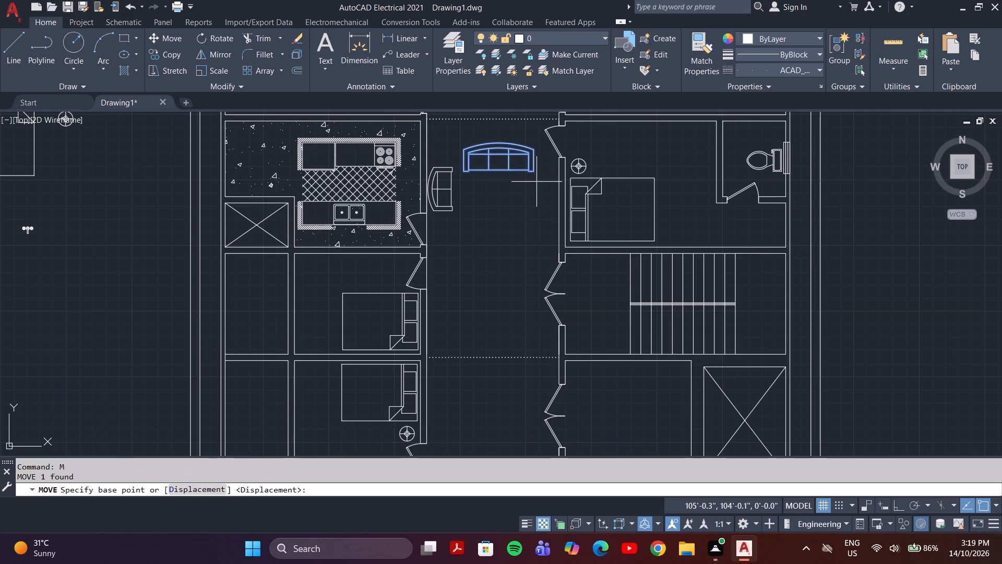
pyautogui.click(533, 173)
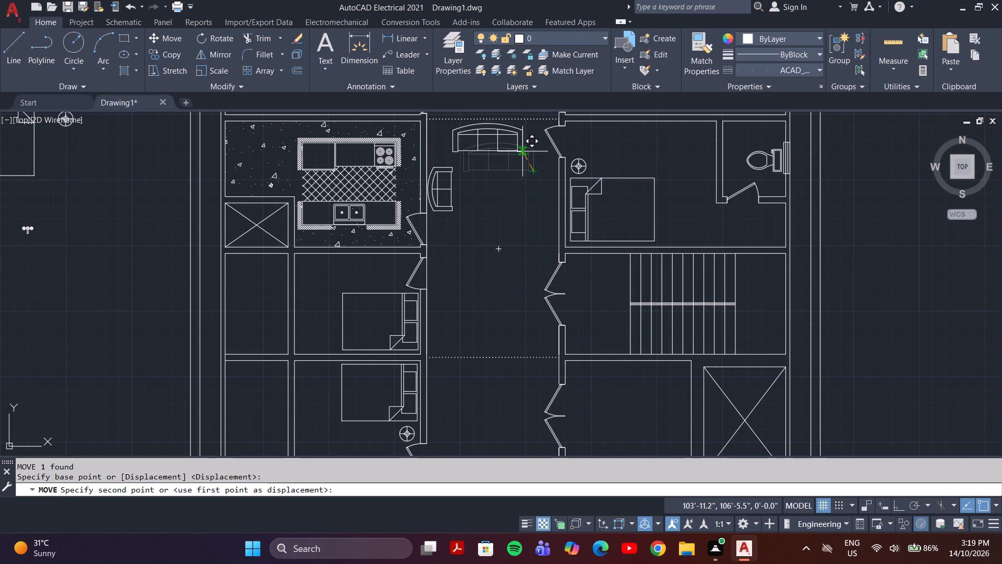
pyautogui.click(522, 151)
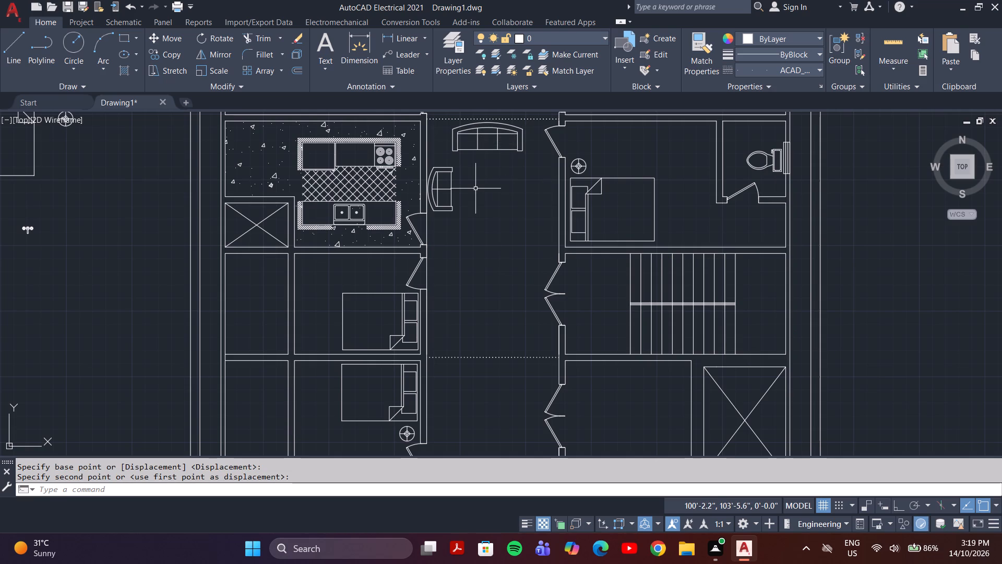
# Move the rotated loveseat north along the corridor's west wall so its northeast corner sits just below the sofa's southwest corner.
pyautogui.click(448, 168)
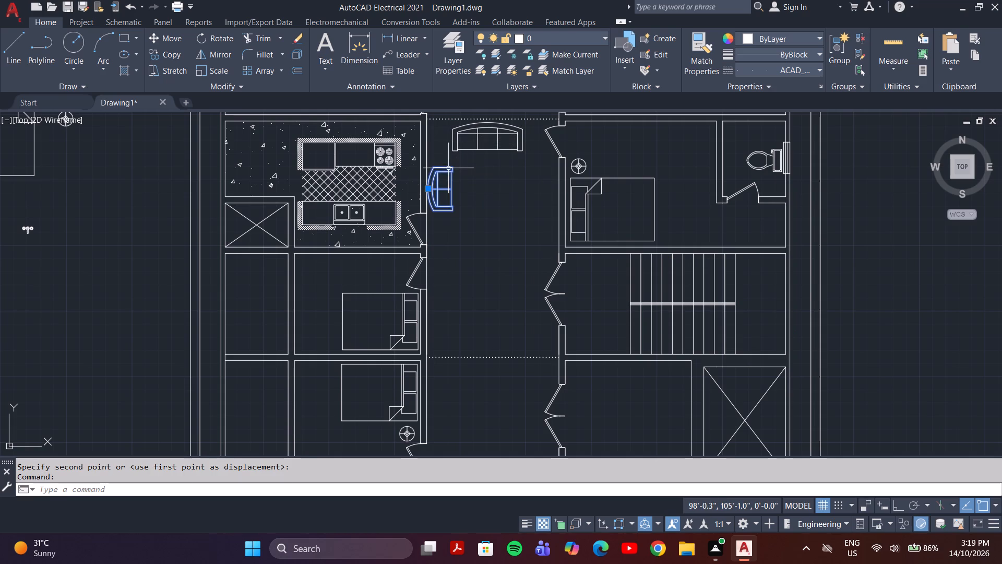
pyautogui.press('m')
pyautogui.press('Return')
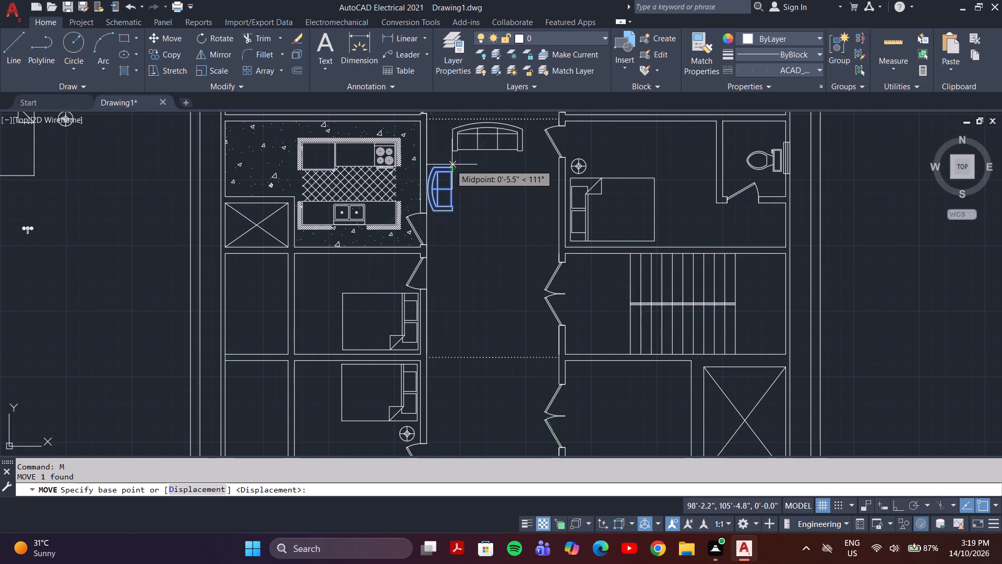
pyautogui.scroll(2, 454, 161)
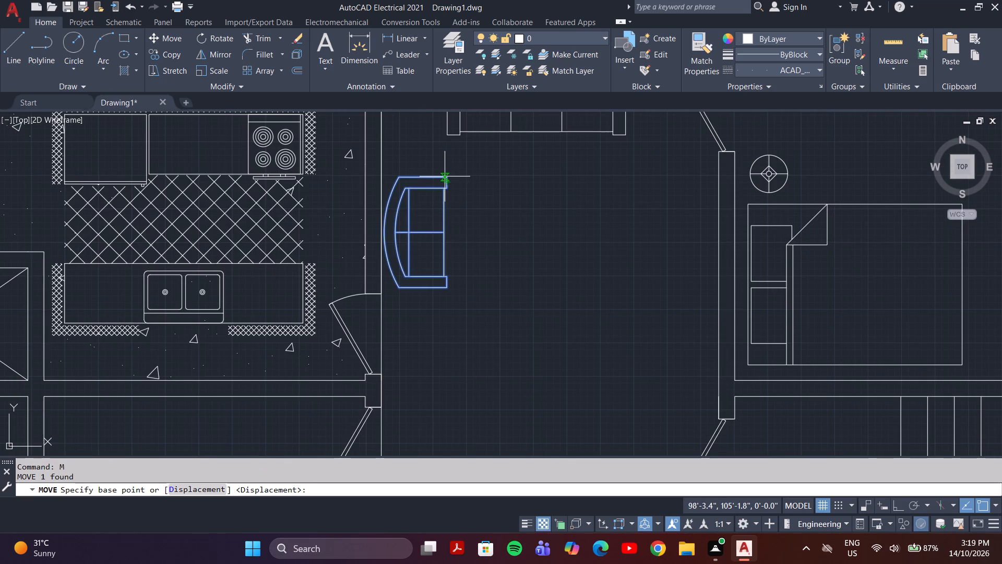
pyautogui.click(443, 179)
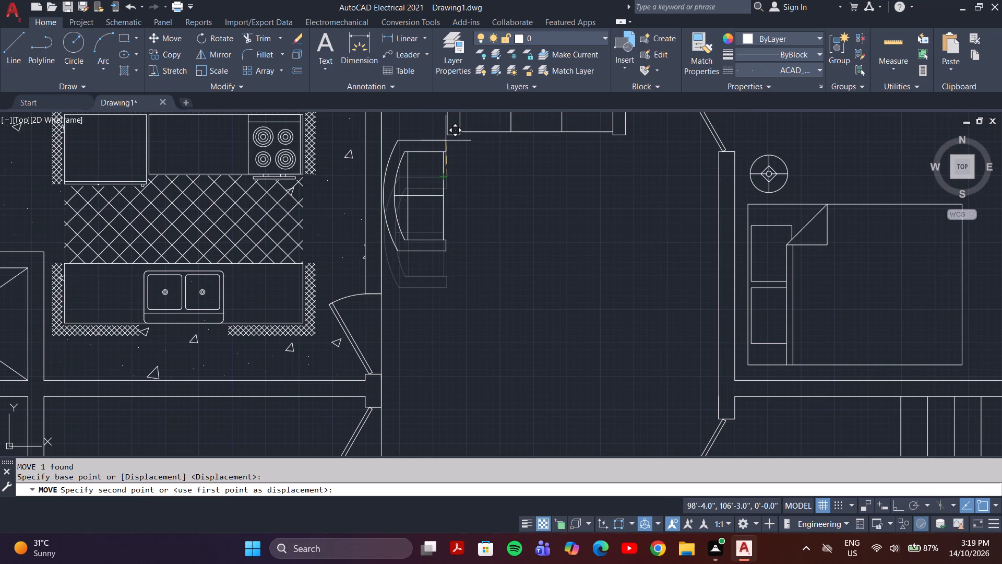
pyautogui.click(448, 140)
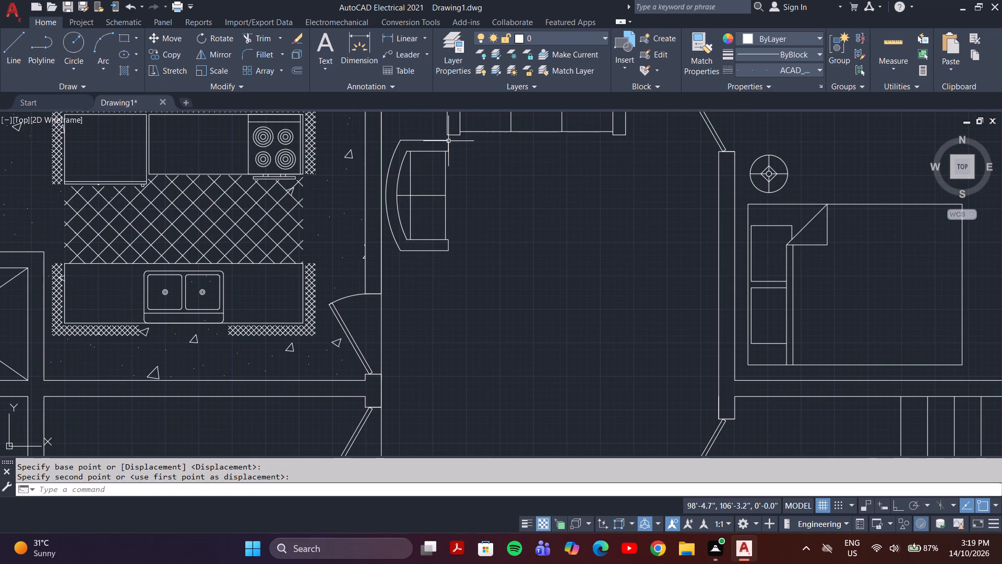
# Copy the round lamp from outside the plan into the corridor corner between the sofa and loveseat by the kitchen.
pyautogui.scroll(-3, 468, 163)
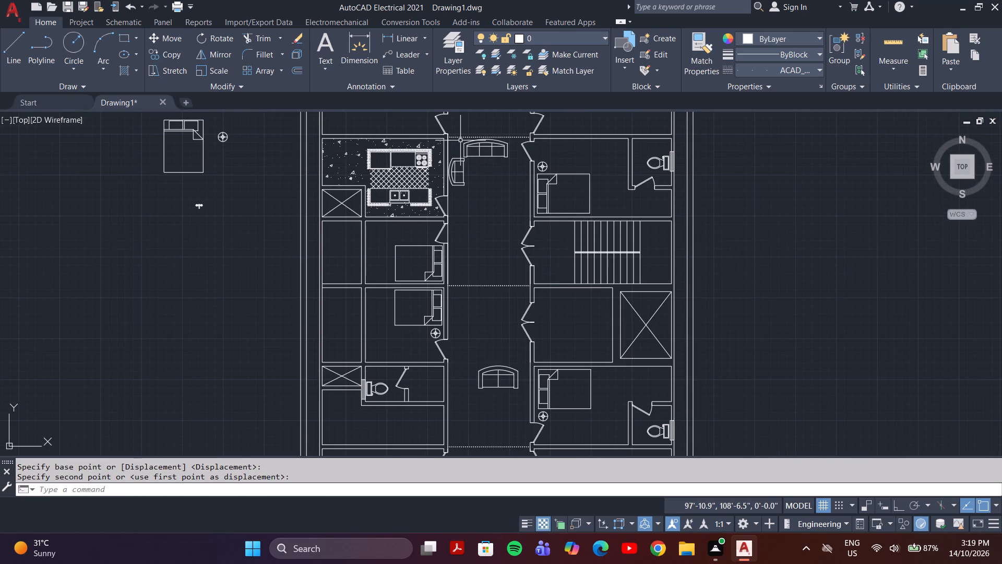
pyautogui.click(222, 138)
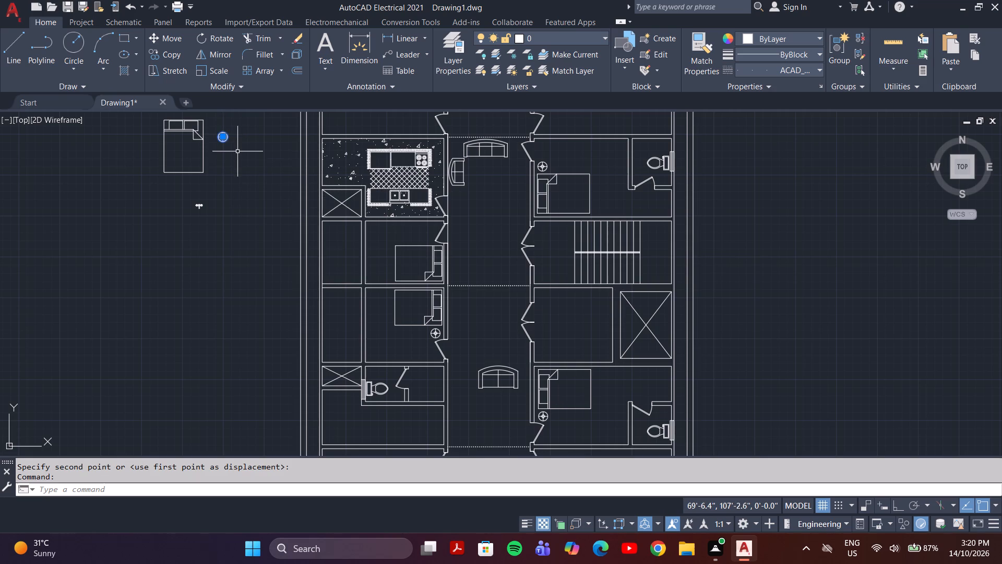
pyautogui.press('c')
pyautogui.press('o')
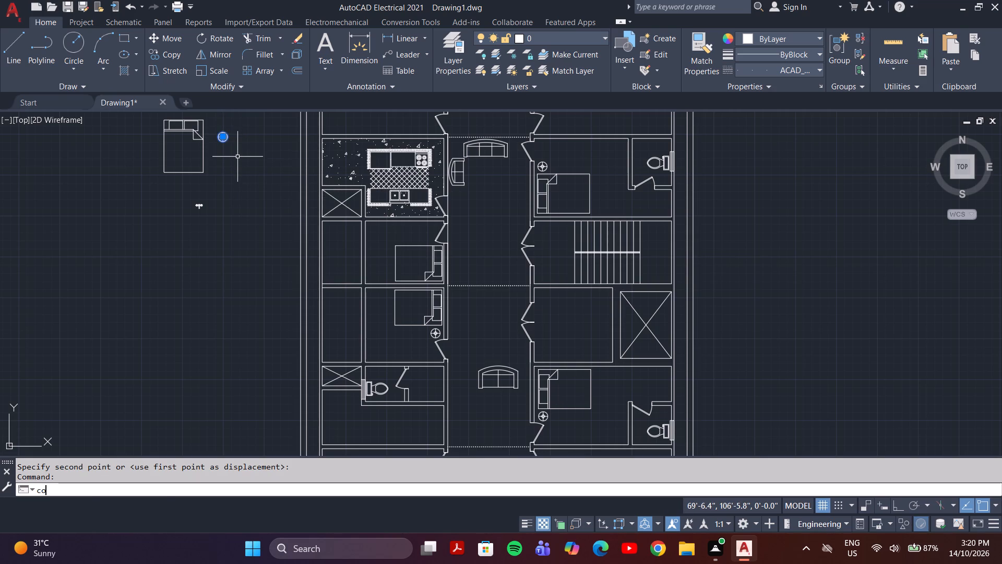
pyautogui.press('Return')
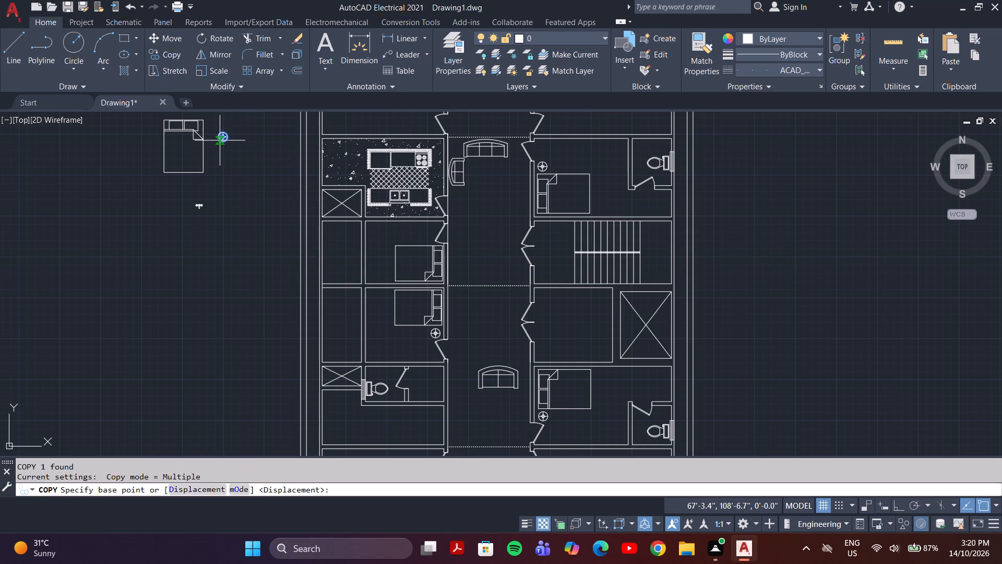
pyautogui.click(224, 137)
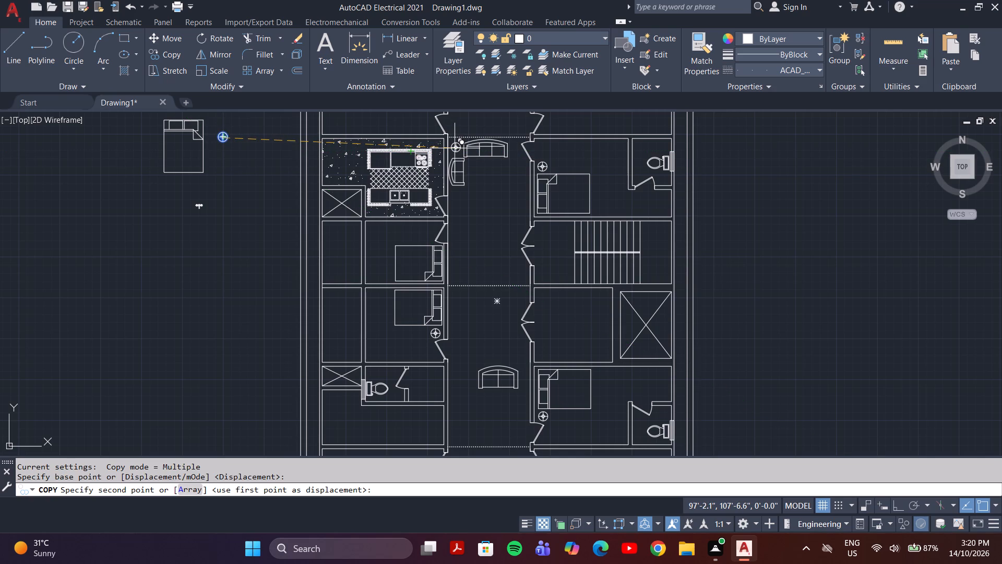
pyautogui.click(455, 148)
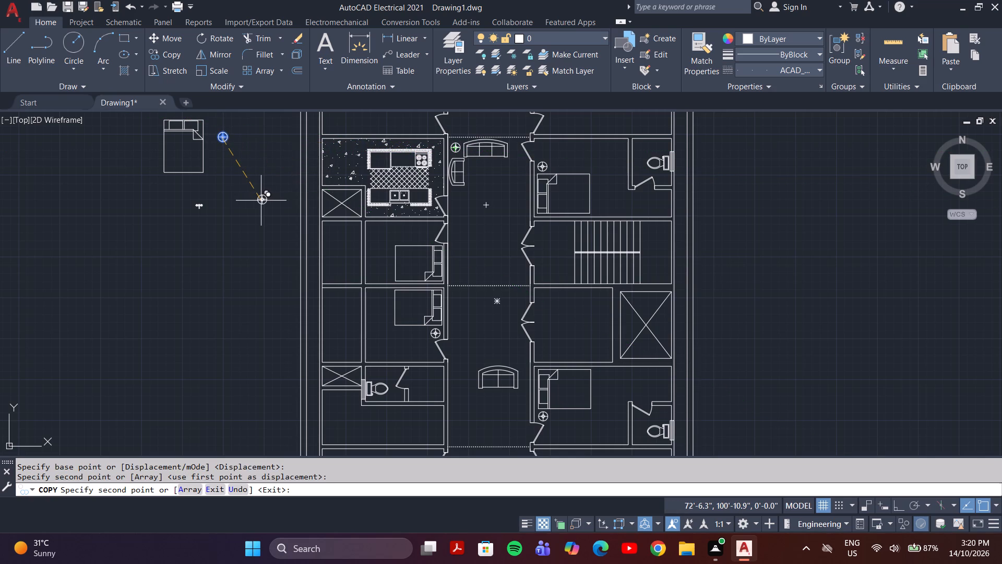
pyautogui.press('Escape')
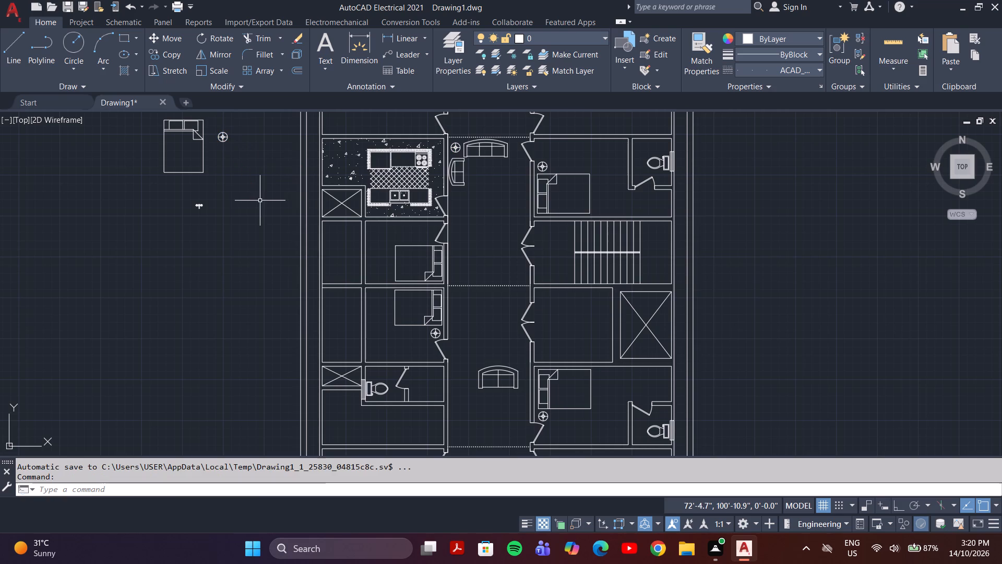
# Rotate the three-seat sofa at the corridor's south end 180° about its southeast corner so its back faces south.
pyautogui.scroll(-1, 459, 334)
pyautogui.scroll(-2, 483, 388)
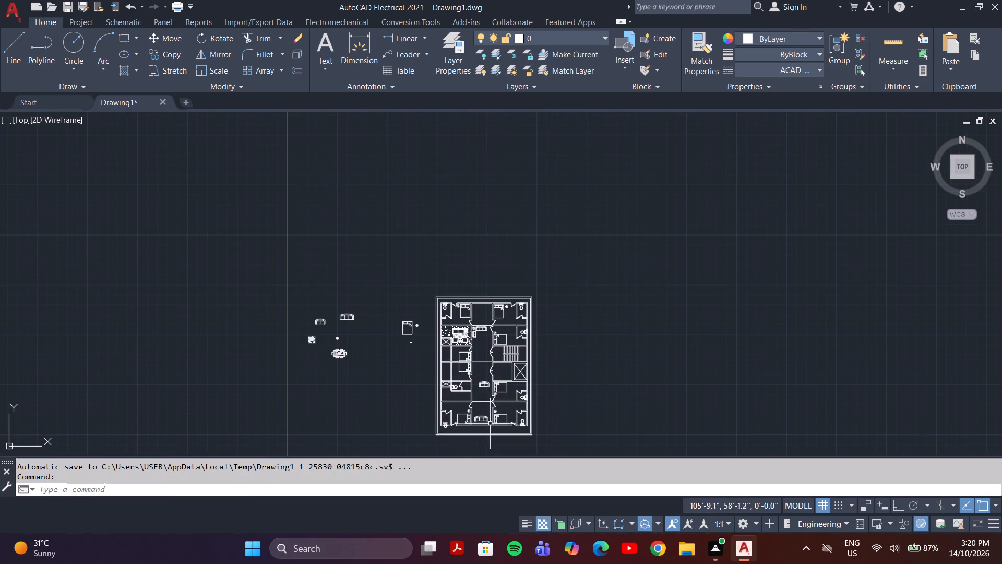
pyautogui.scroll(4, 478, 423)
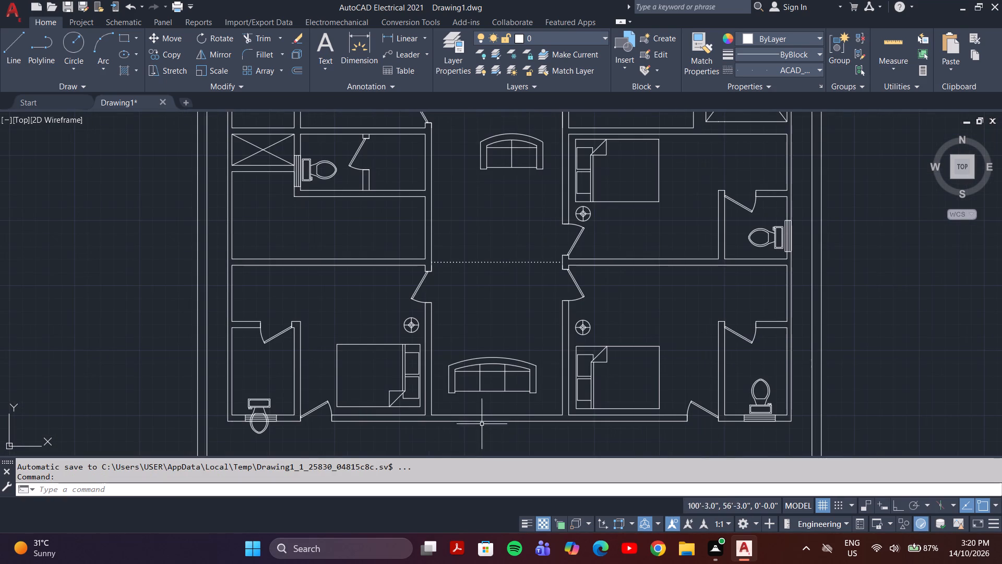
pyautogui.click(489, 355)
pyautogui.click(489, 359)
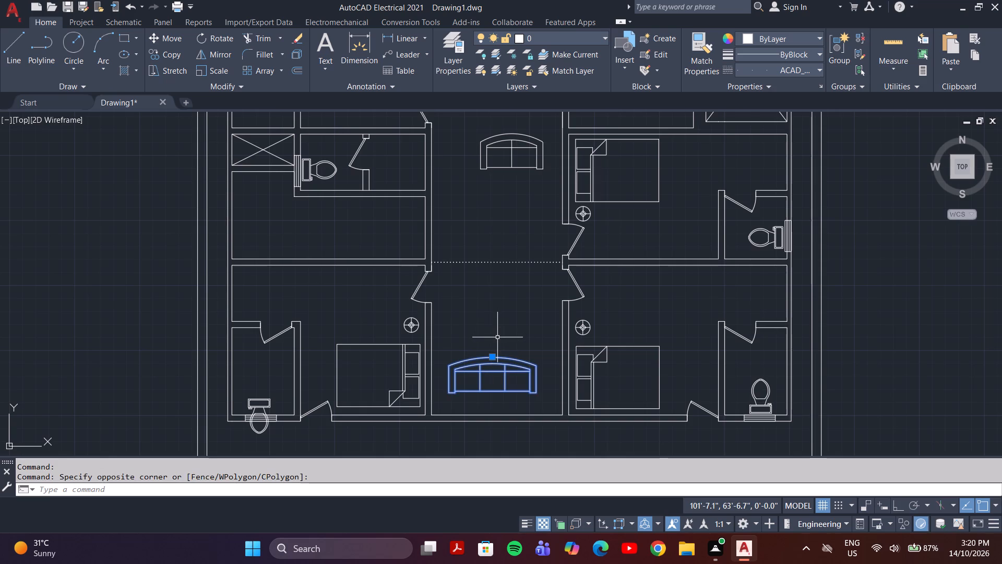
pyautogui.press('r')
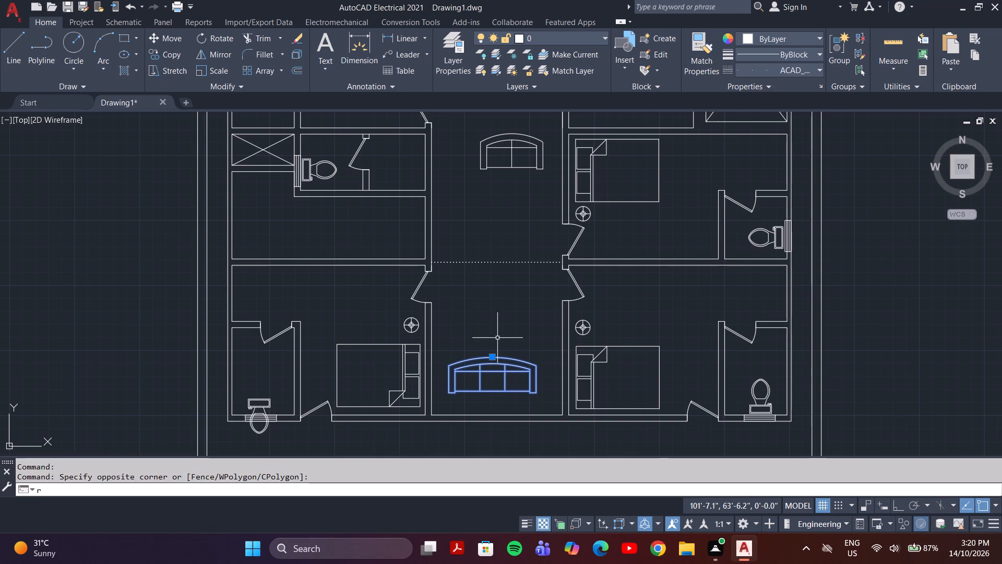
pyautogui.press('o')
pyautogui.press('Return')
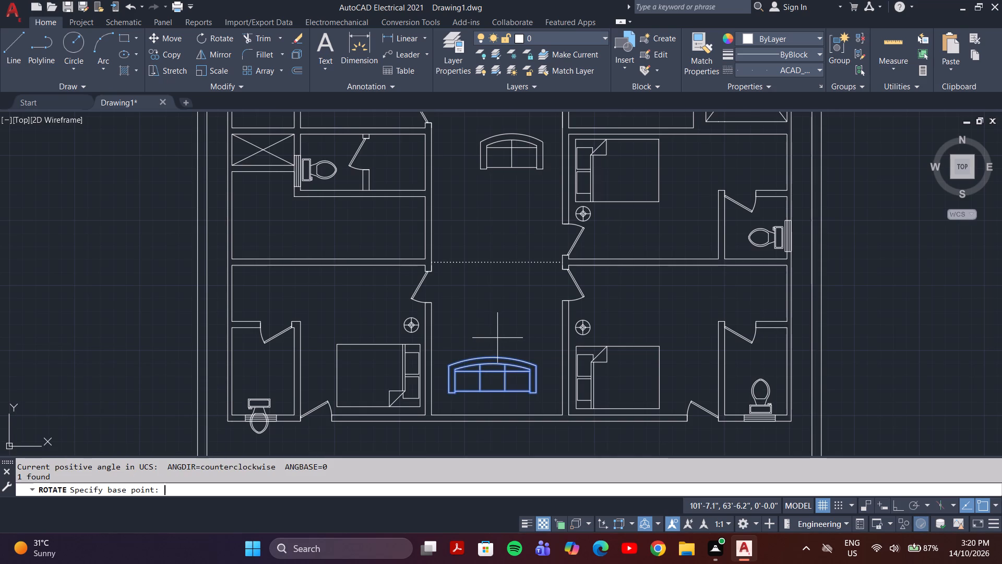
pyautogui.click(535, 393)
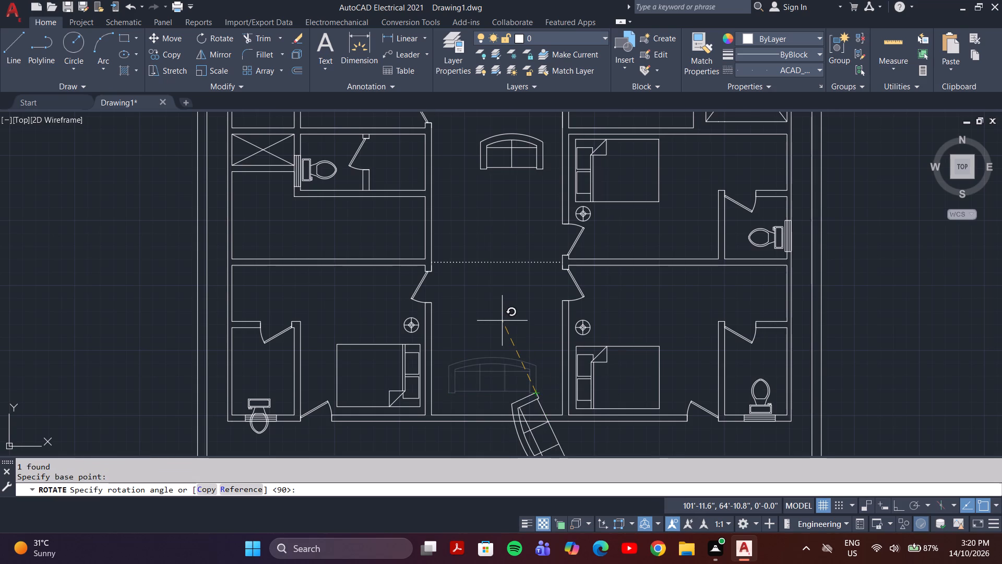
pyautogui.press('F8')
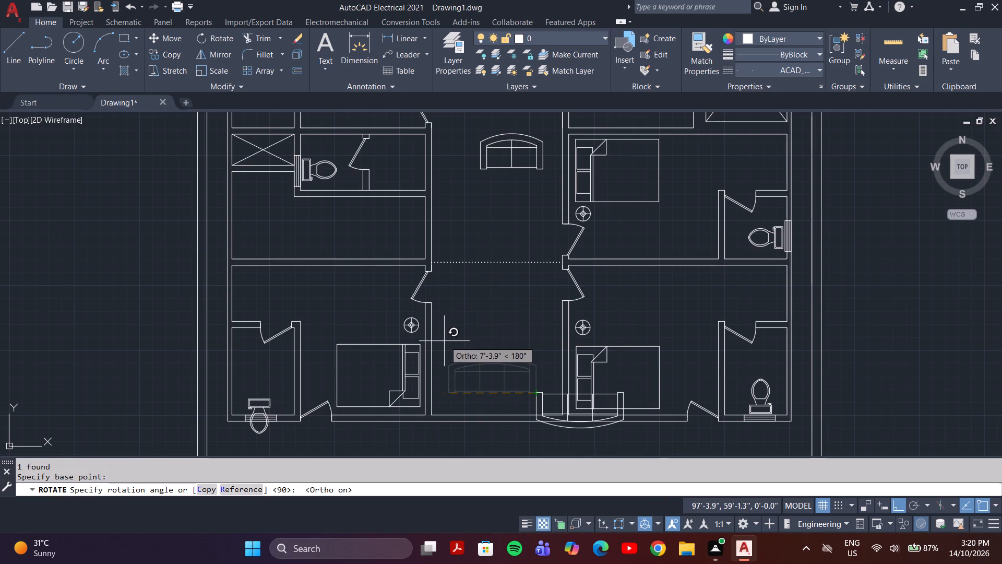
pyautogui.click(444, 341)
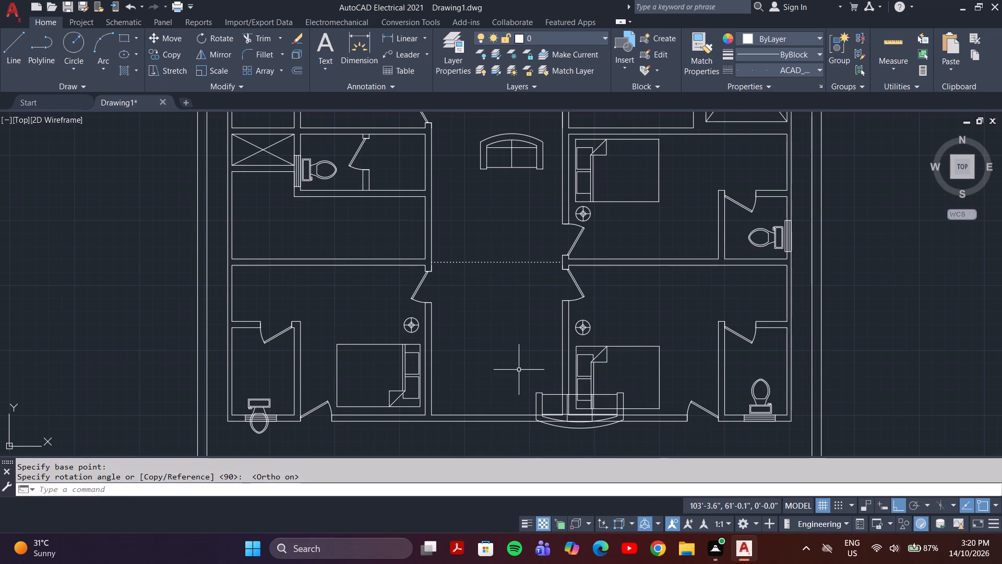
pyautogui.press('Escape')
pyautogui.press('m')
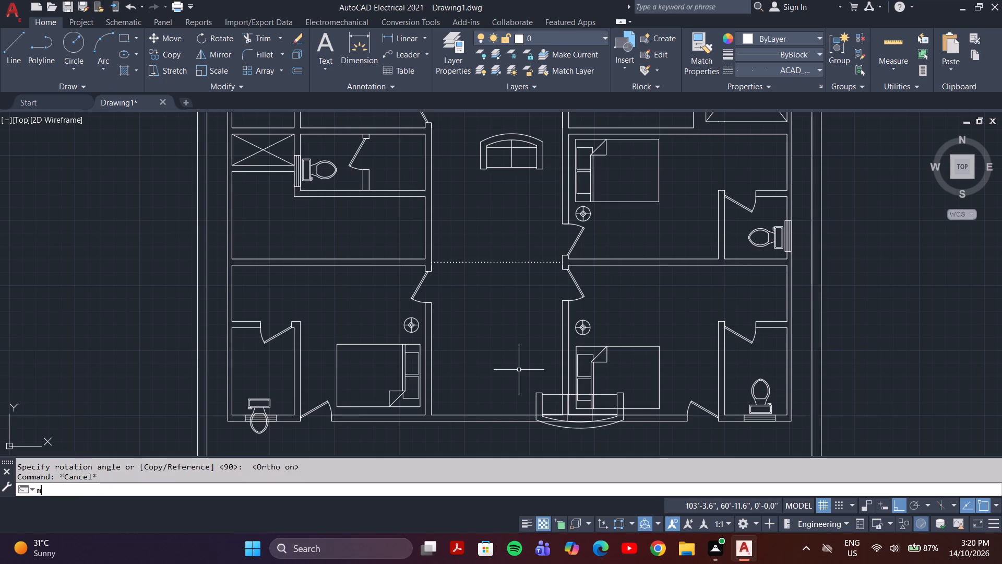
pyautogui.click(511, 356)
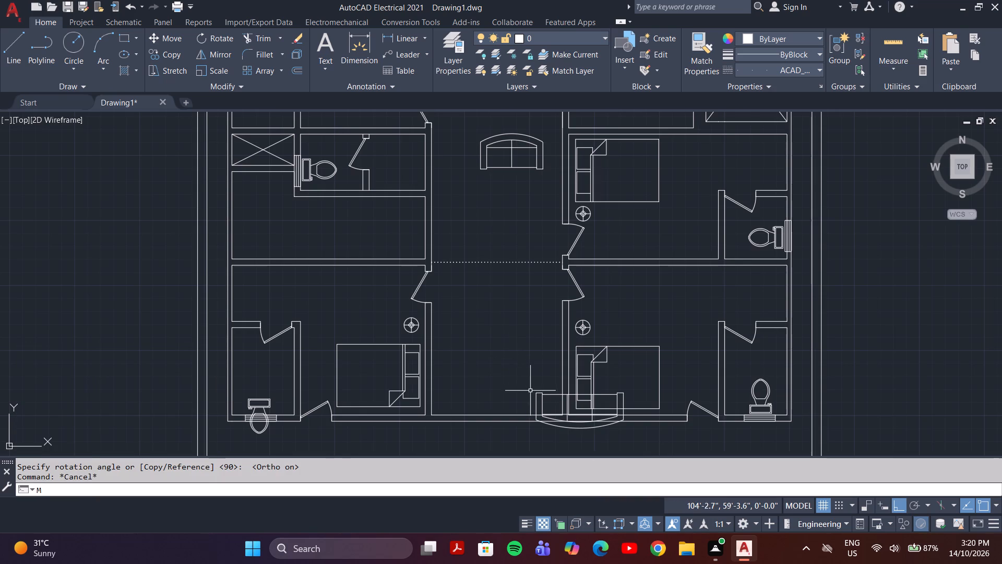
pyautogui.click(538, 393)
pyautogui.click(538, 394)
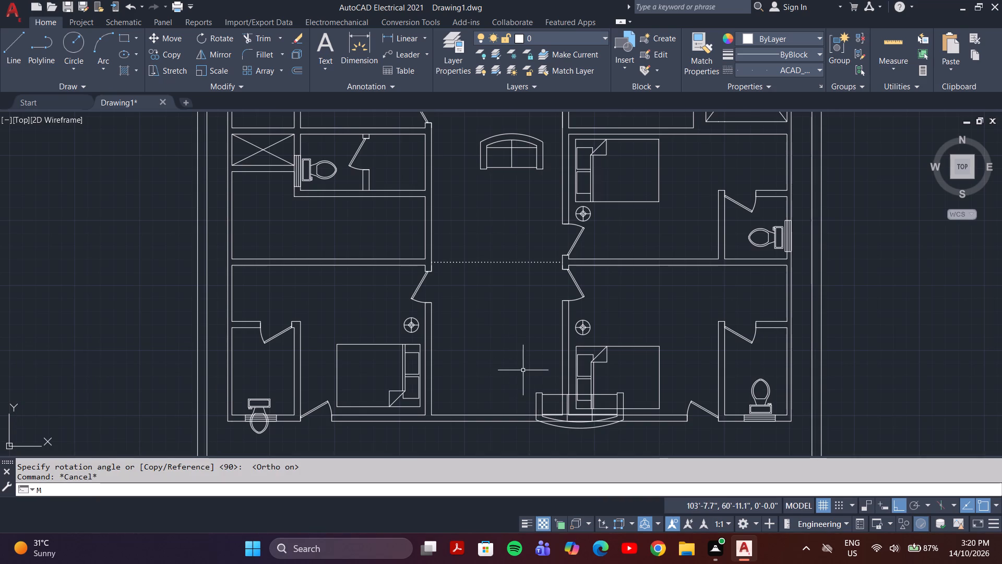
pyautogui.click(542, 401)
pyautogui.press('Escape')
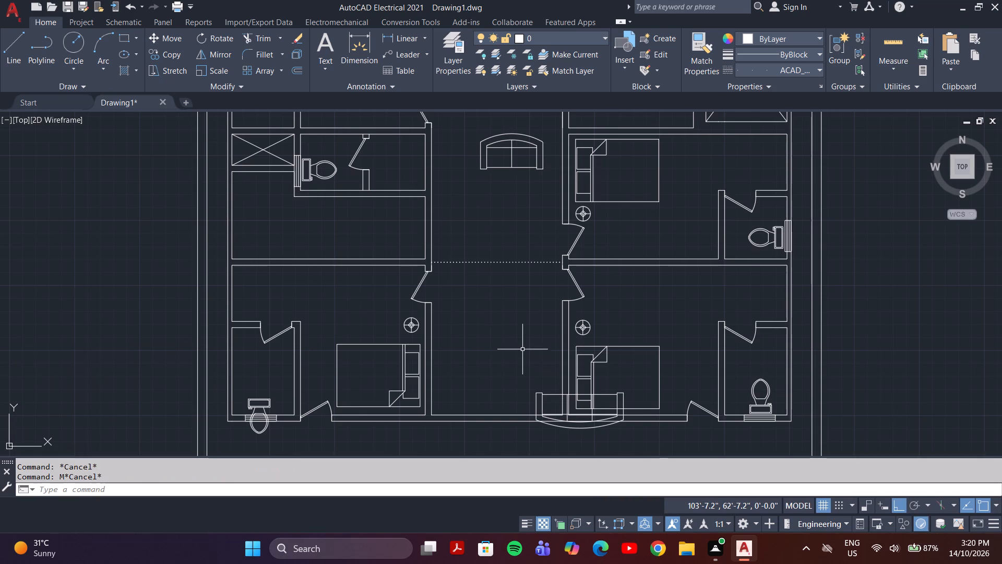
# Move the rotated sofa by its northwest corner back into the corridor, with its back close to the south wall.
pyautogui.click(535, 393)
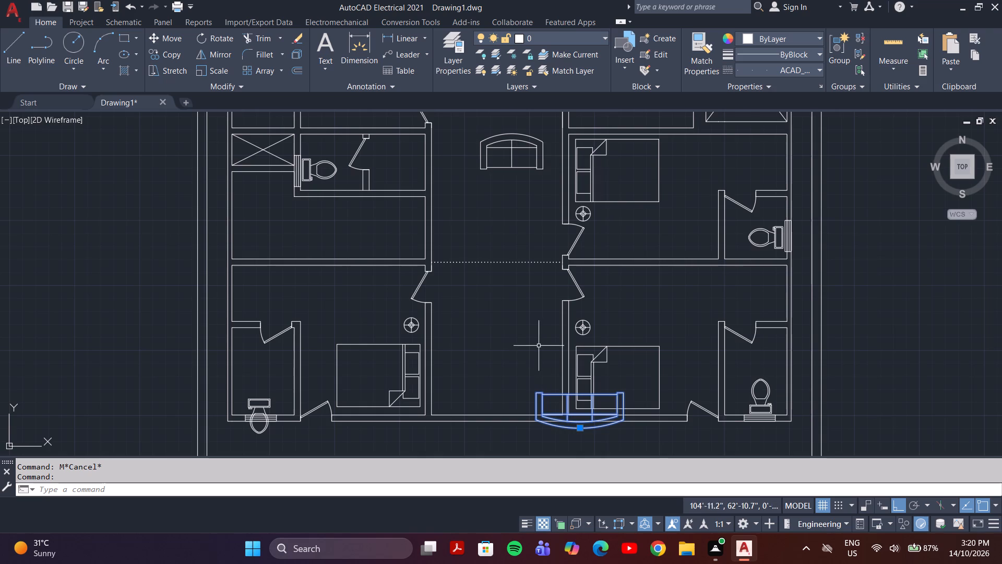
pyautogui.press('m')
pyautogui.press('Return')
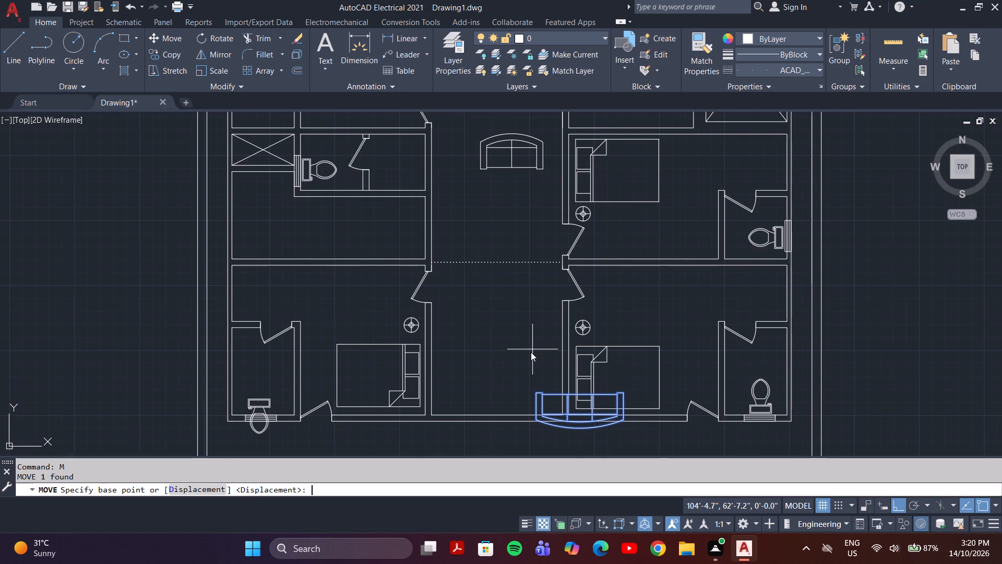
pyautogui.click(532, 392)
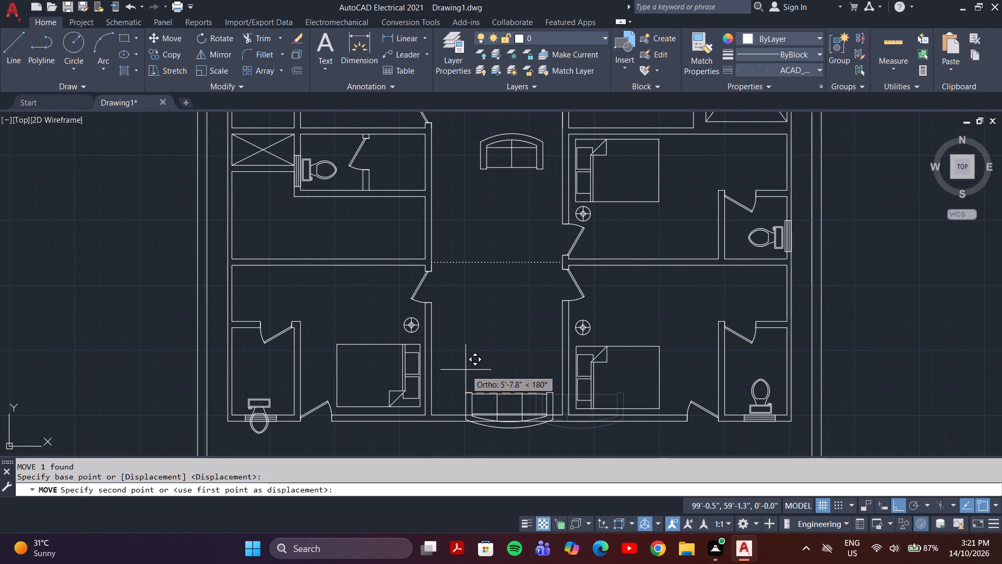
pyautogui.press('F8')
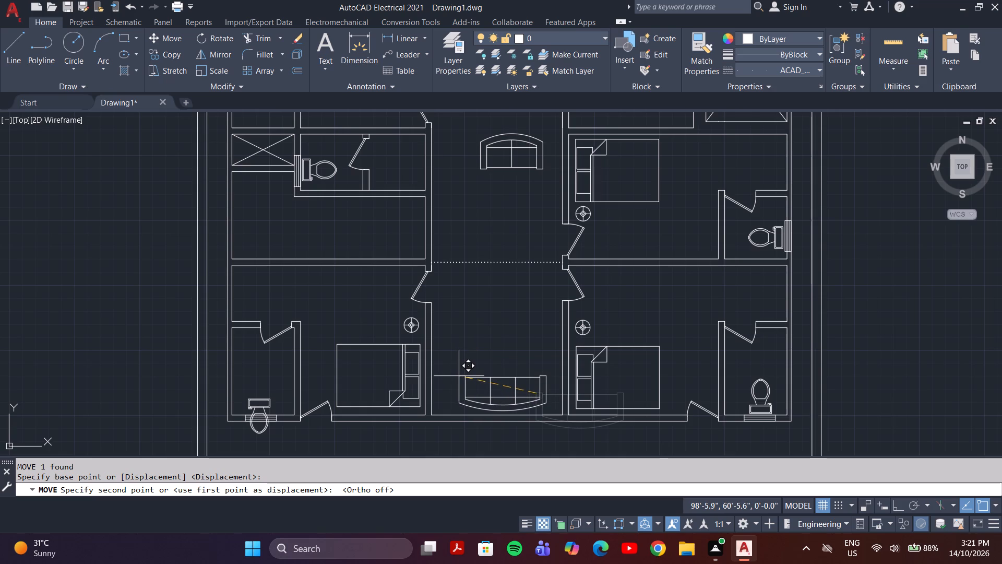
pyautogui.click(459, 377)
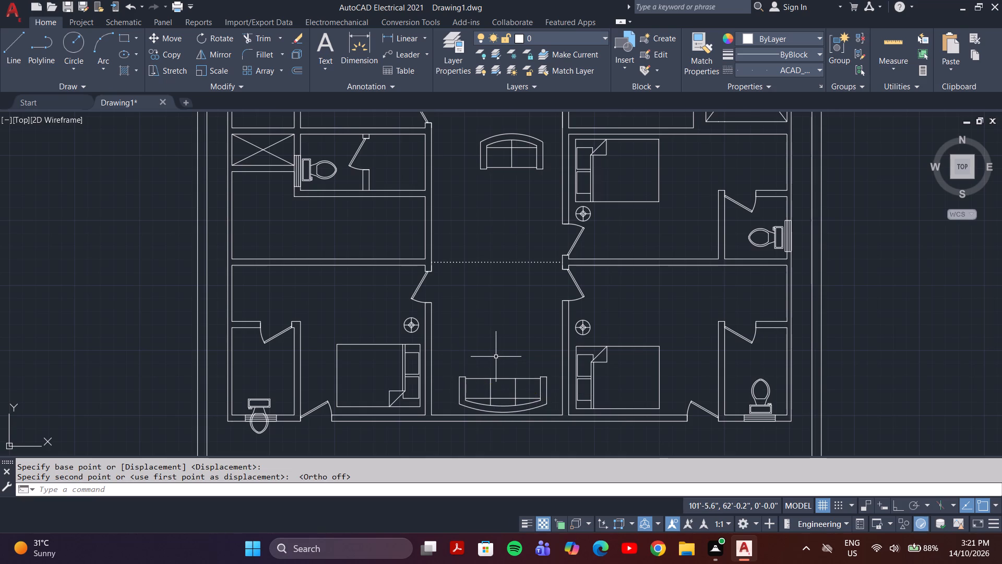
# Rotate the corridor loveseat north of the dotted line 90° clockwise about its southeast corner so its back faces east.
pyautogui.click(491, 167)
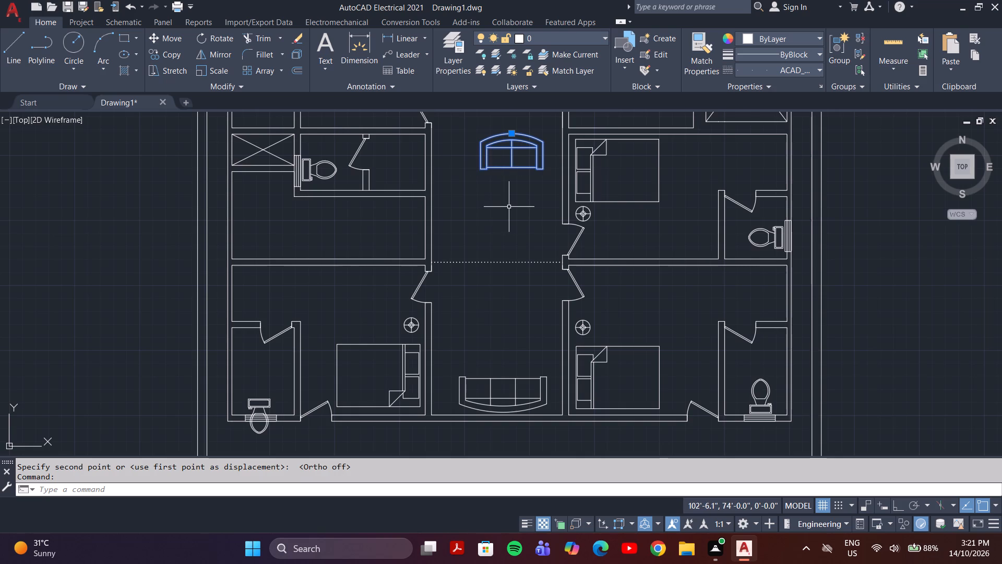
pyautogui.write('ro')
pyautogui.press('Return')
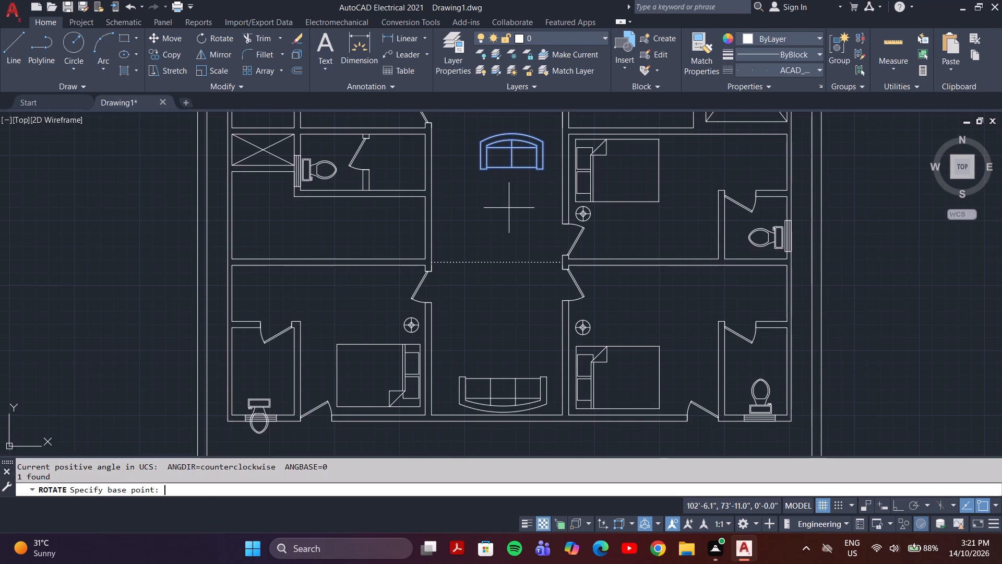
pyautogui.click(540, 168)
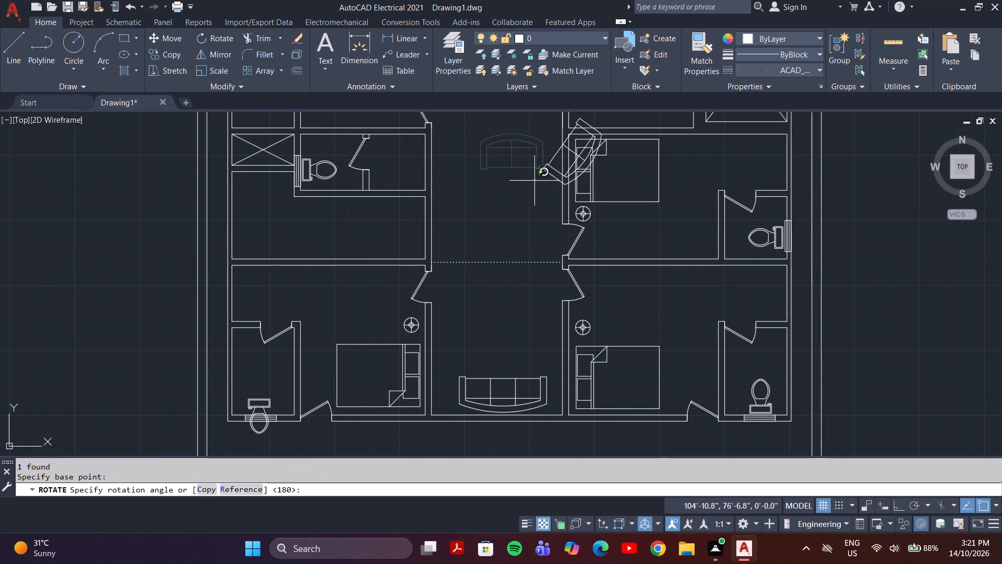
pyautogui.press('F8')
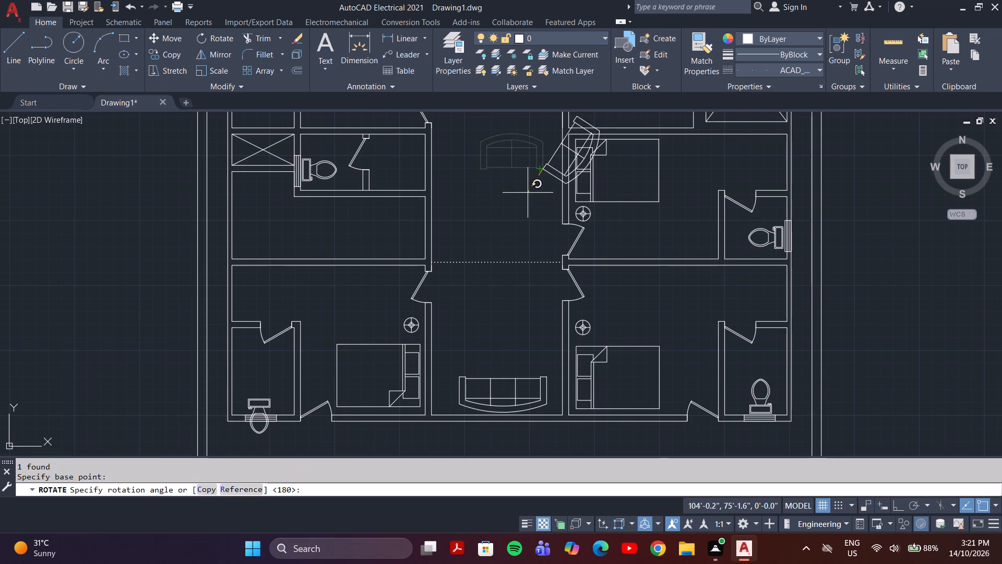
pyautogui.click(527, 192)
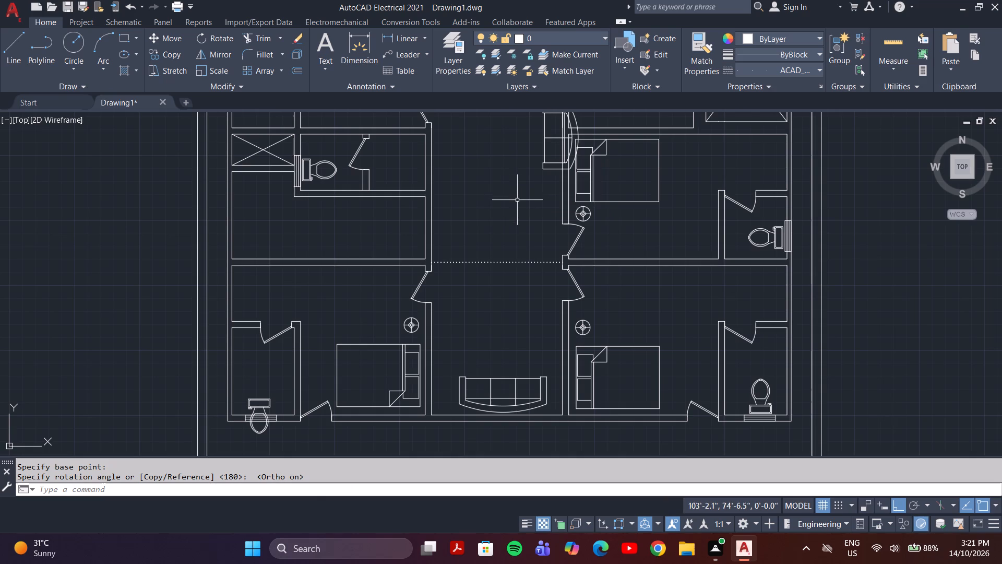
# Move the rotated loveseat southwest by its southwest corner into the corridor, with its back close to the east wall.
pyautogui.click(547, 169)
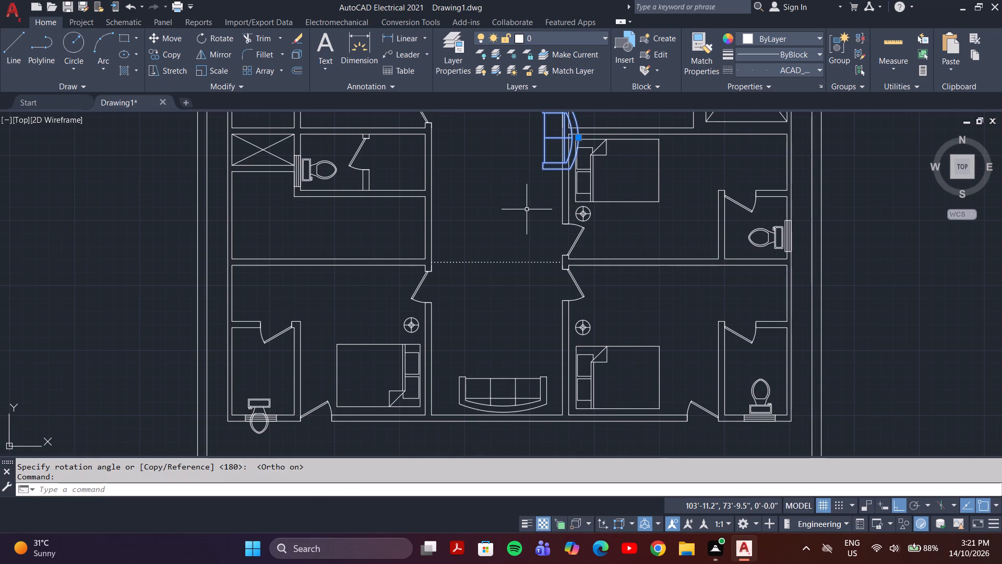
pyautogui.press('m')
pyautogui.press('Return')
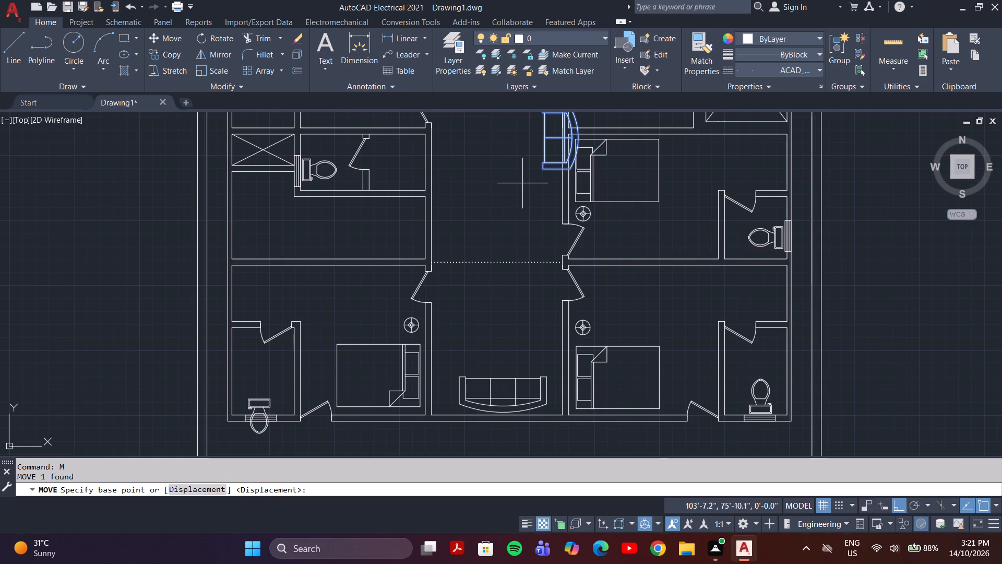
pyautogui.click(545, 169)
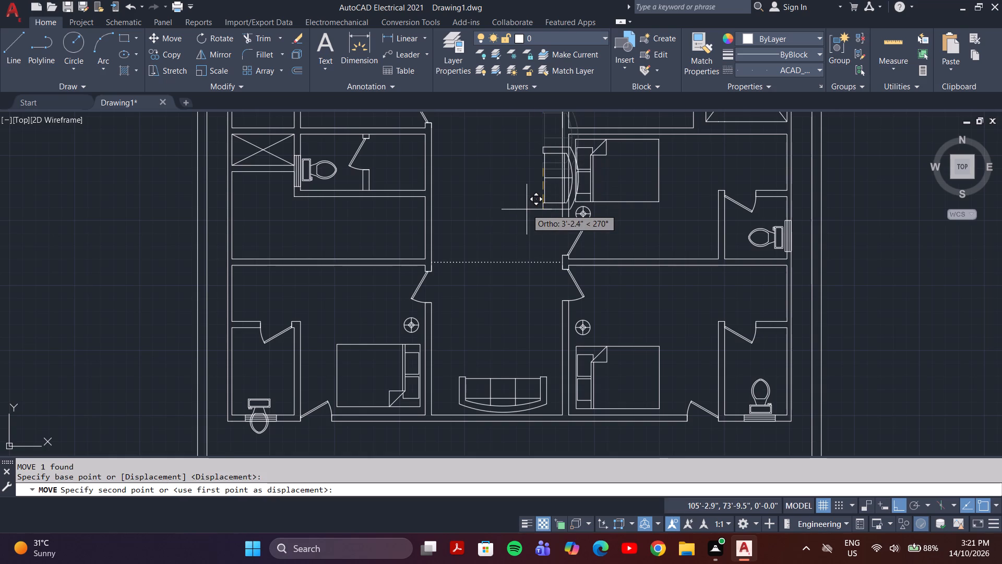
pyautogui.press('F8')
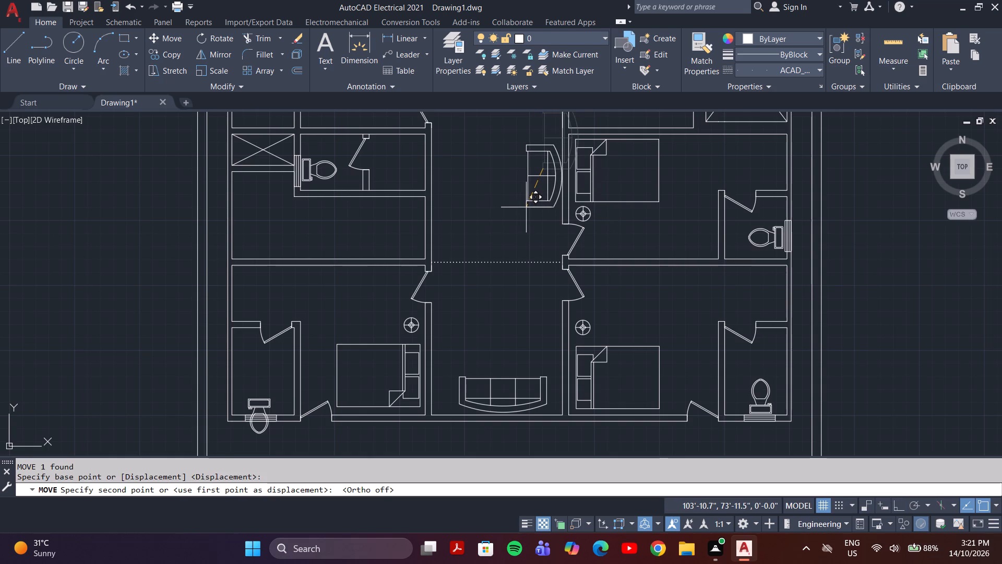
pyautogui.click(526, 207)
# Copy the east-wall loveseat by its southwest corner to the corridor's south end, just north of the three-seat sofa.
pyautogui.scroll(-2, 480, 166)
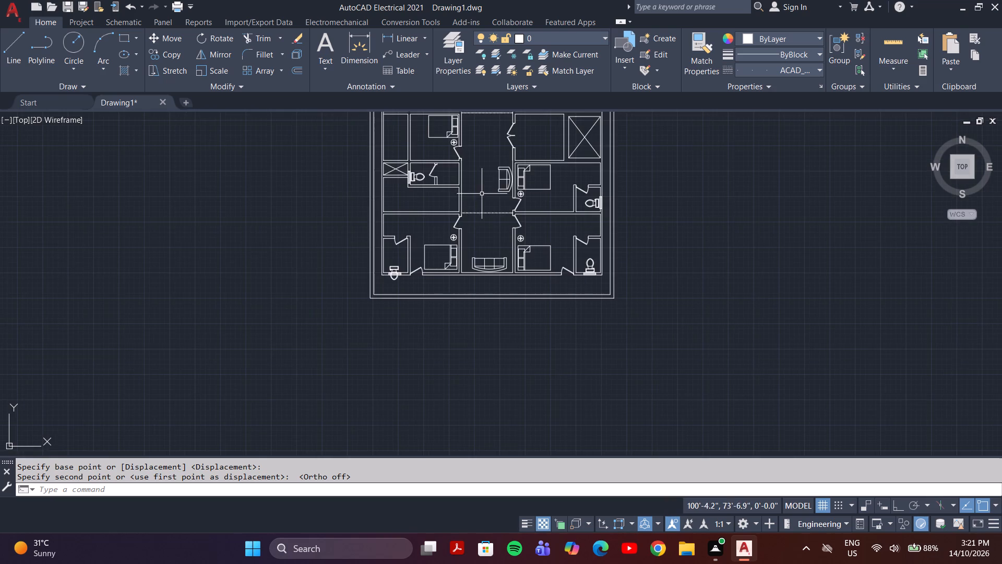
pyautogui.scroll(-4, 483, 195)
pyautogui.scroll(2, 487, 147)
pyautogui.scroll(2, 487, 240)
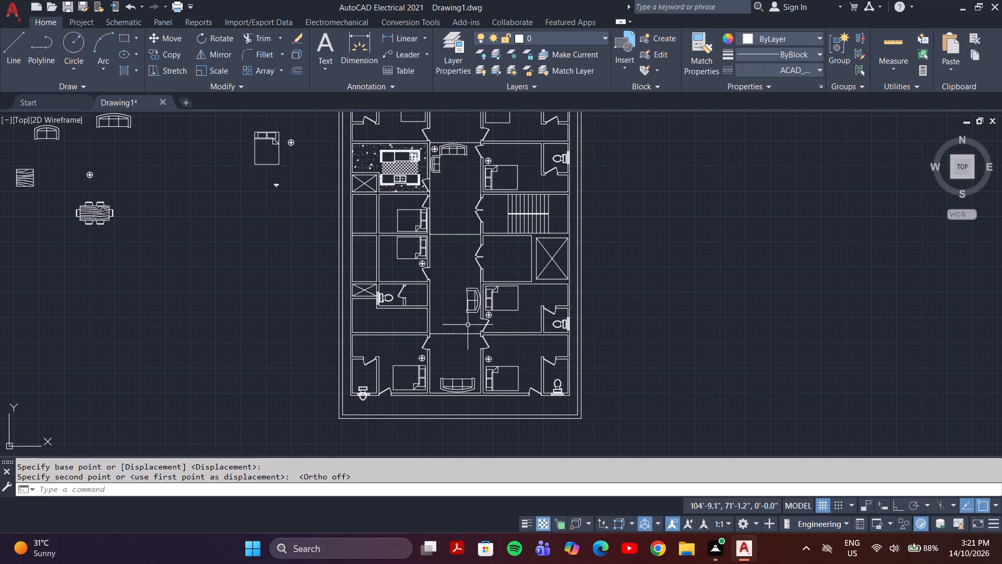
pyautogui.click(471, 308)
pyautogui.click(472, 309)
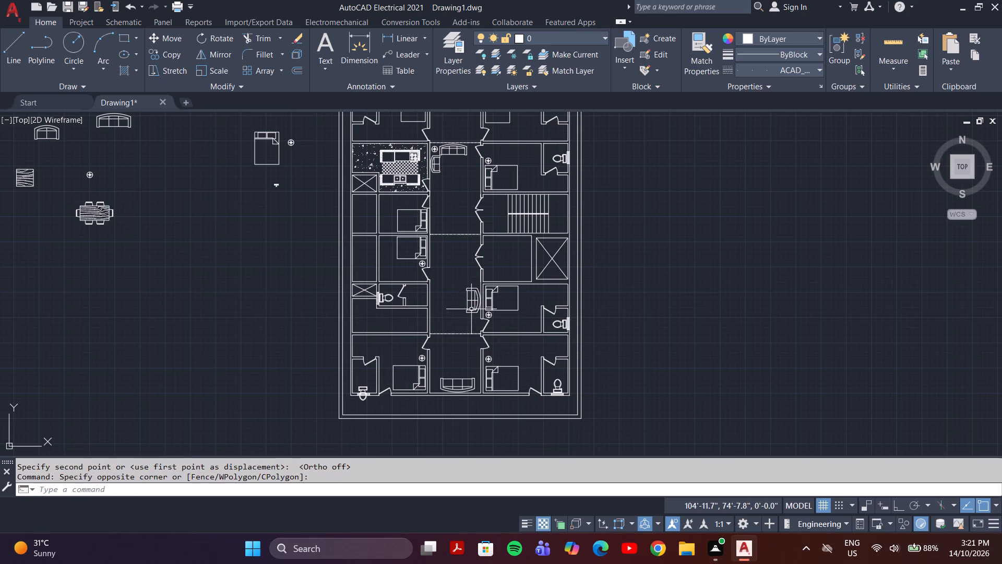
pyautogui.click(472, 312)
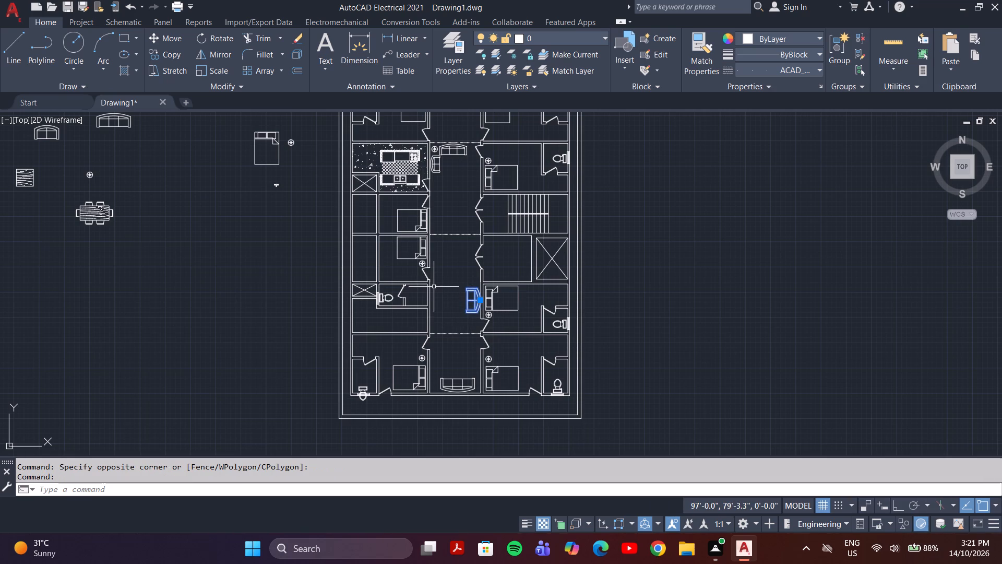
pyautogui.press('c')
pyautogui.press('o')
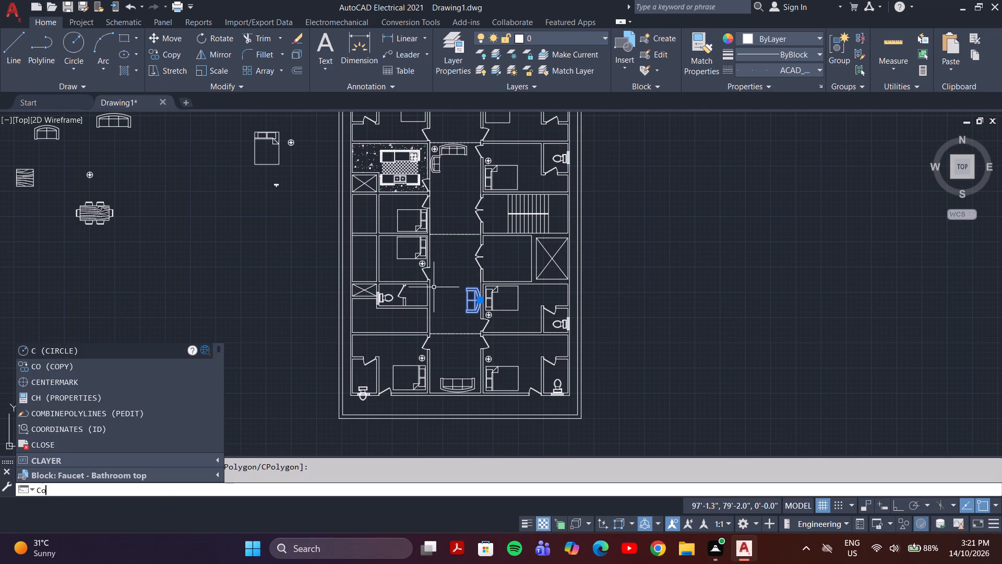
pyautogui.press('Return')
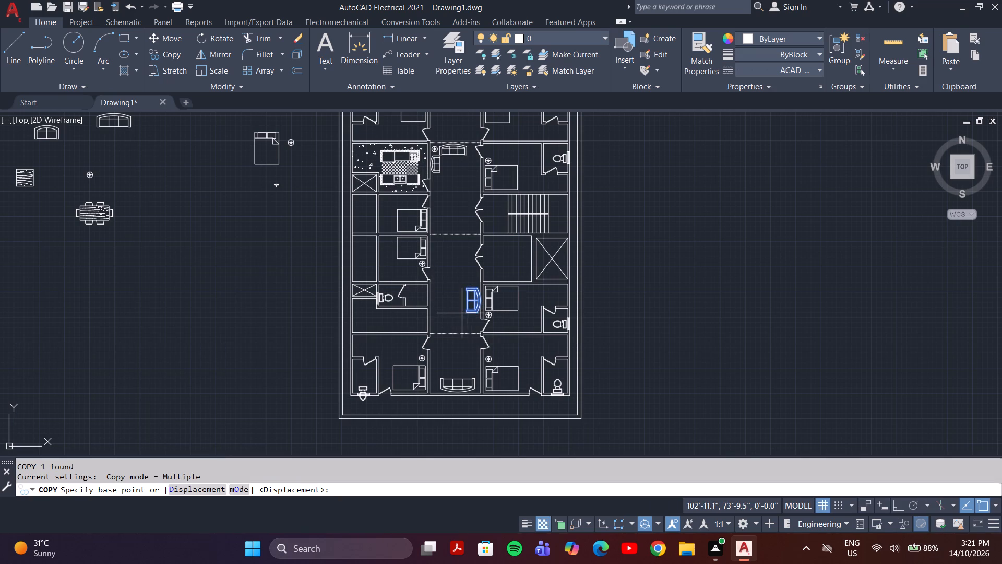
pyautogui.scroll(2, 463, 313)
pyautogui.click(468, 313)
pyautogui.scroll(-3, 466, 309)
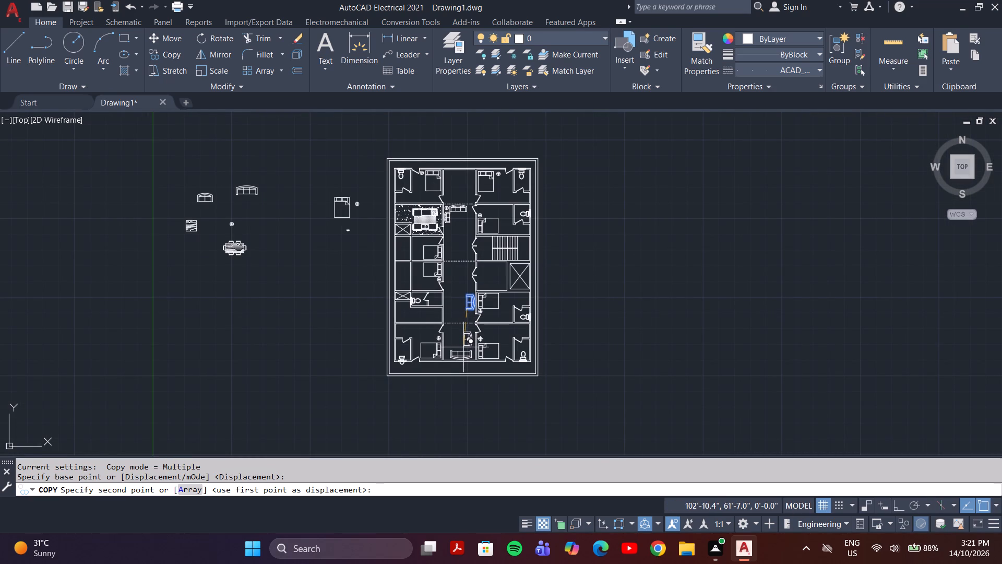
pyautogui.click(466, 347)
pyautogui.press('Escape')
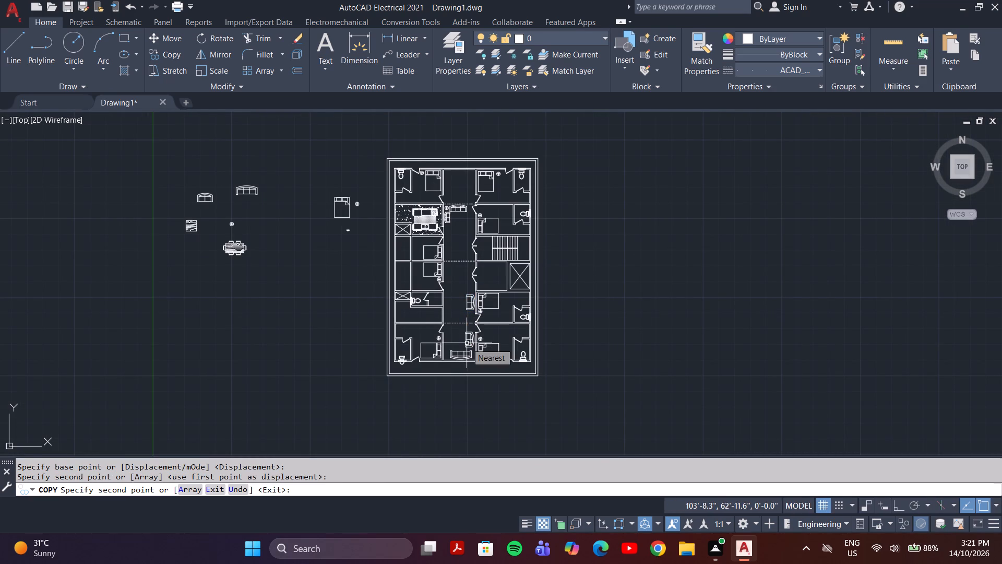
# Move the three-seat sofa at the corridor's south end slightly west, closer to the west wall, using its northwest corner.
pyautogui.scroll(-3, 467, 343)
pyautogui.scroll(4, 466, 350)
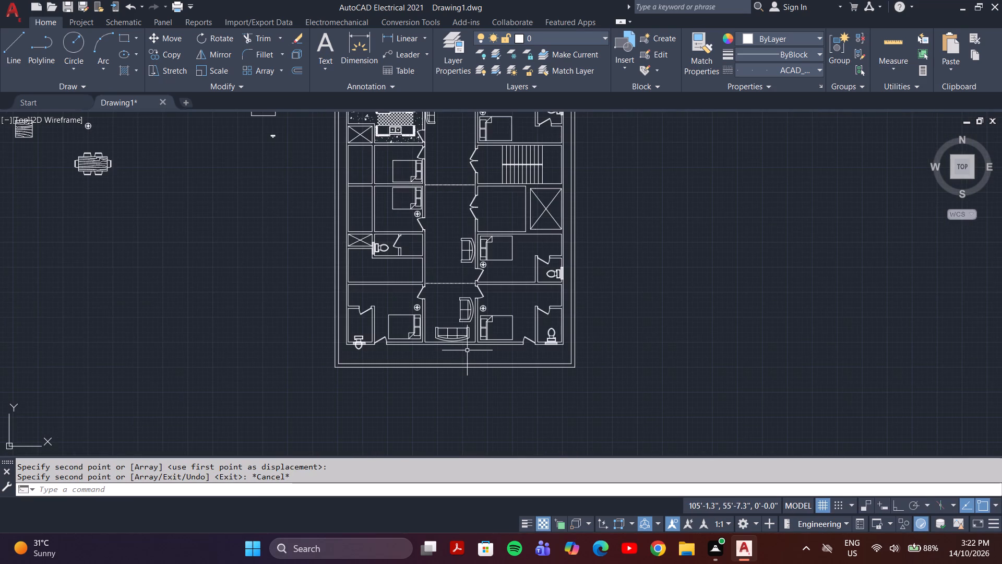
pyautogui.scroll(1, 467, 350)
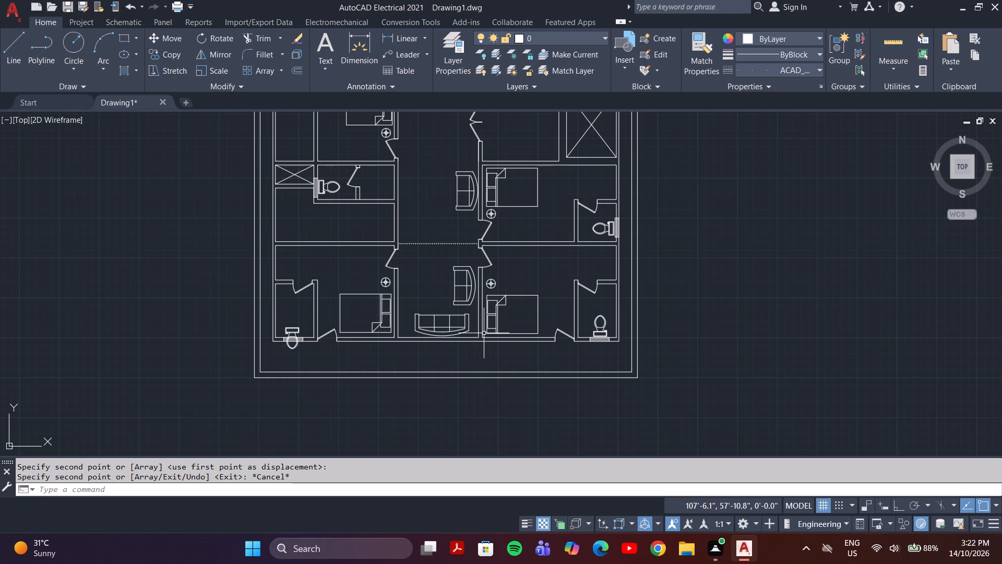
pyautogui.press('Escape')
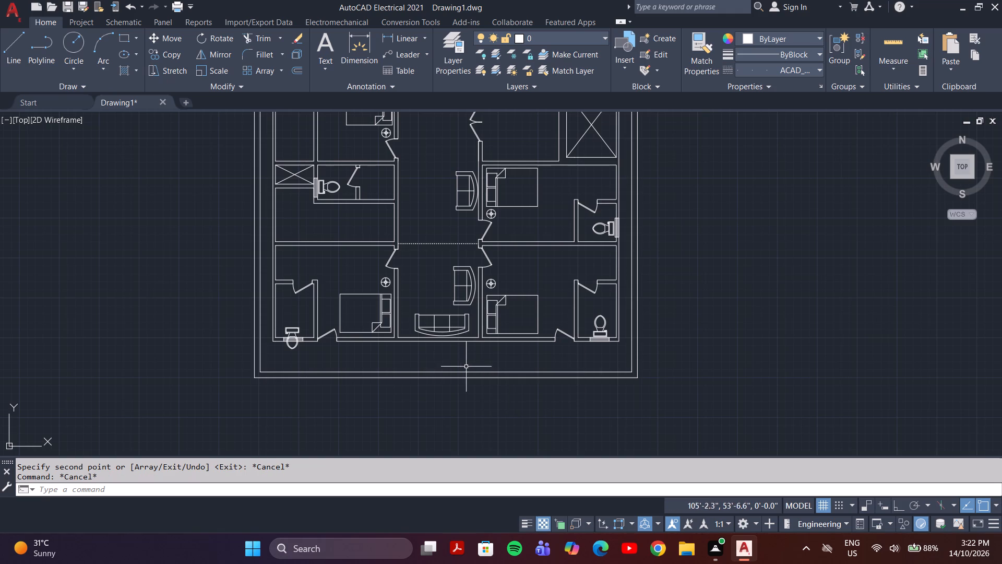
pyautogui.click(469, 328)
pyautogui.press('m')
pyautogui.press('Return')
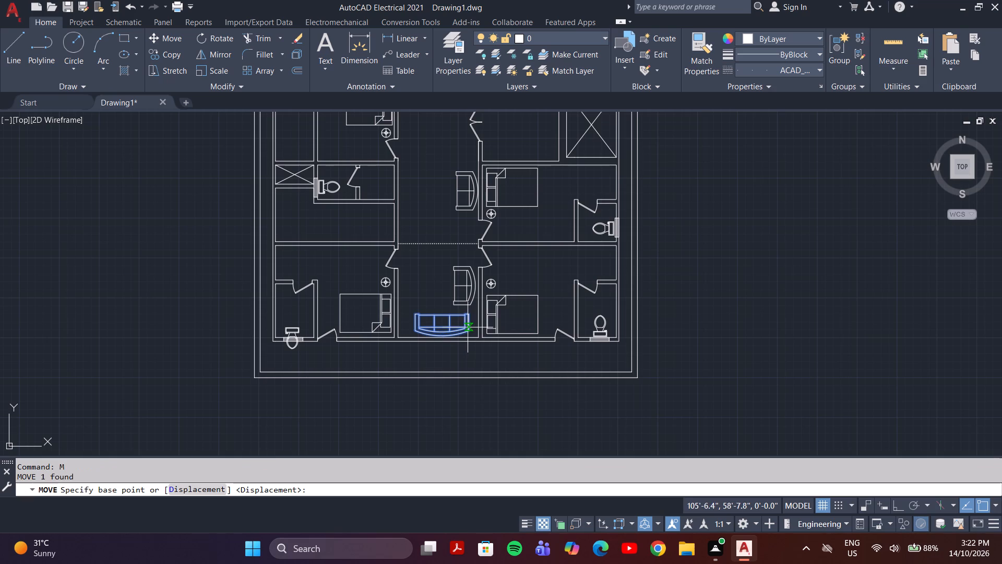
pyautogui.click(415, 312)
pyautogui.click(407, 314)
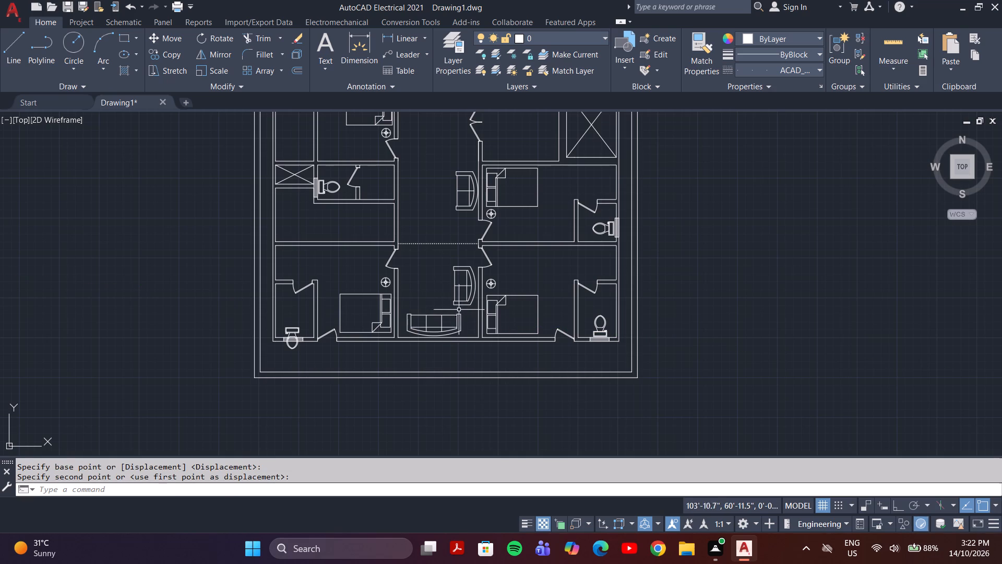
# Move the southern loveseat about 10 inches southeast by its southwest corner so its back sits close to the east wall.
pyautogui.click(461, 306)
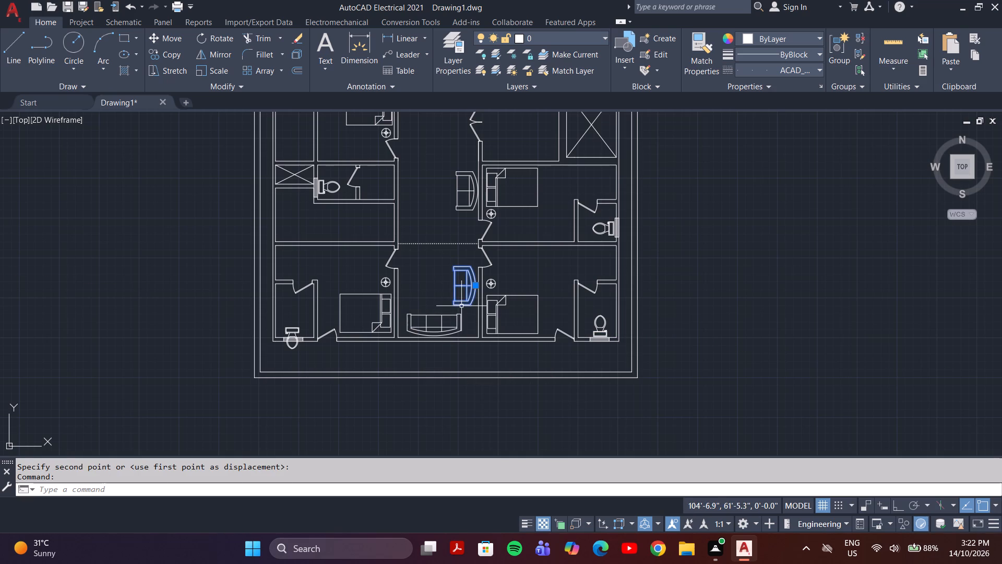
pyautogui.press('m')
pyautogui.press('Return')
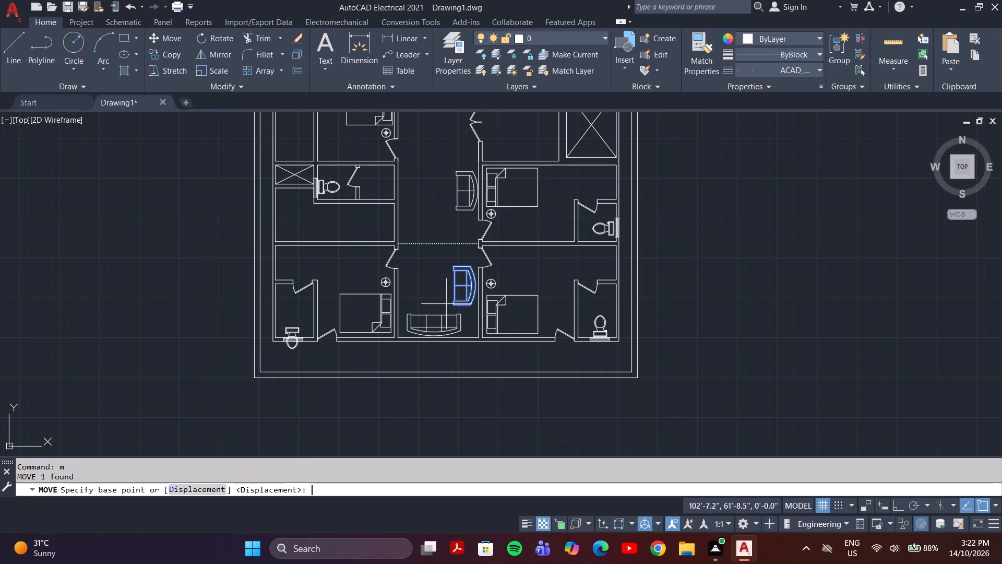
pyautogui.click(453, 306)
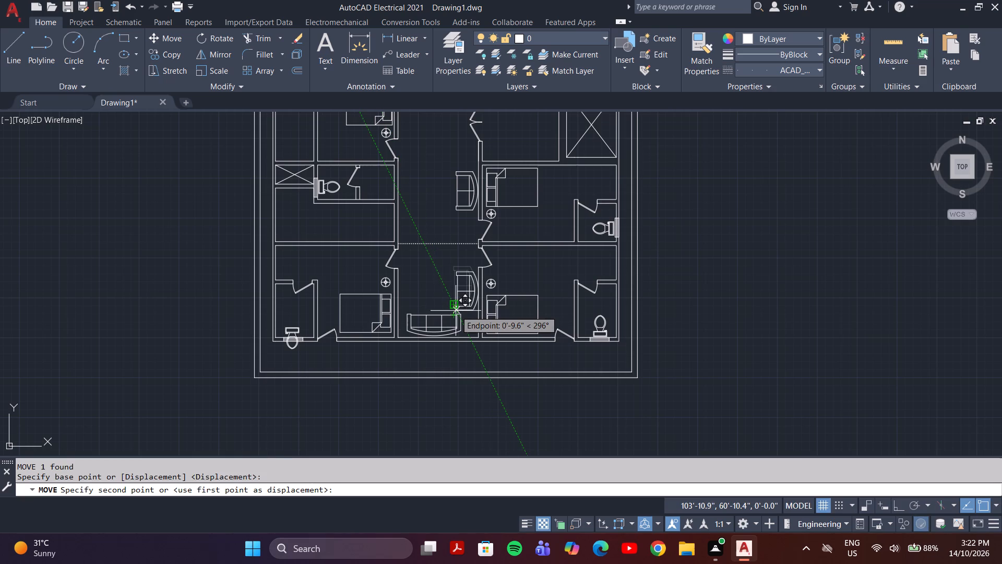
pyautogui.click(456, 311)
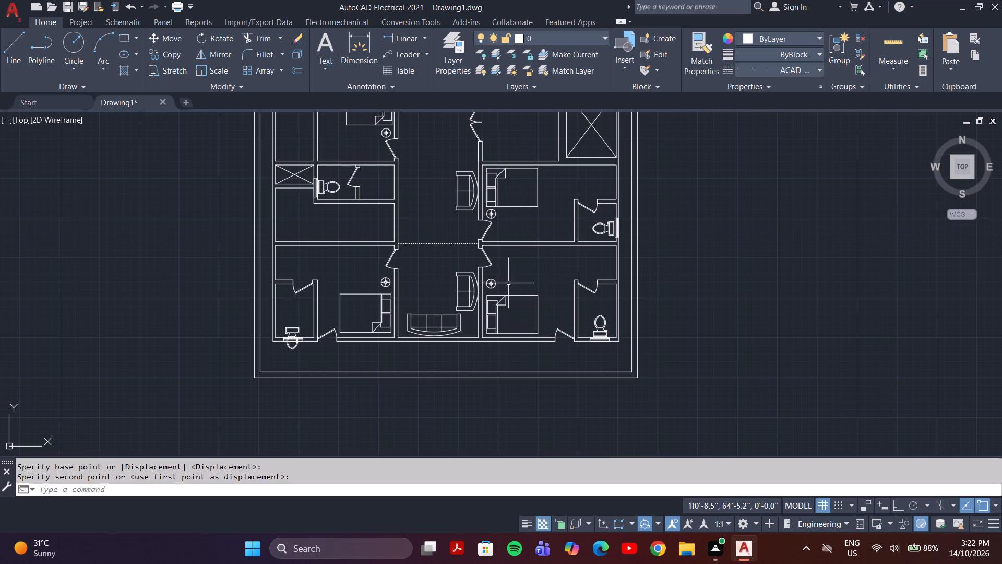
# Copy the round lamp from the southeast bedroom into the corridor's southeast corner, between the sofa and the loveseat.
pyautogui.click(492, 283)
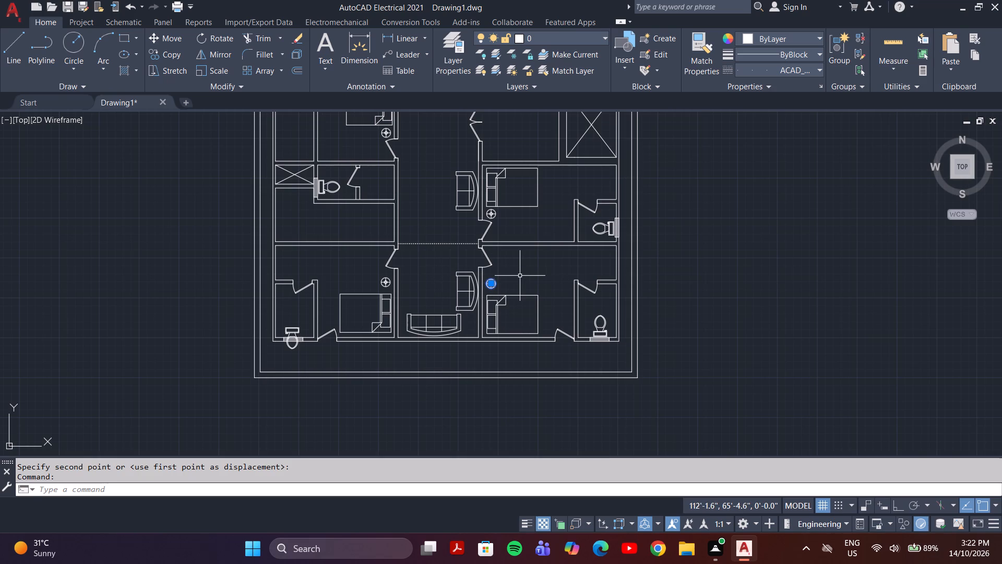
pyautogui.write('co')
pyautogui.press('Return')
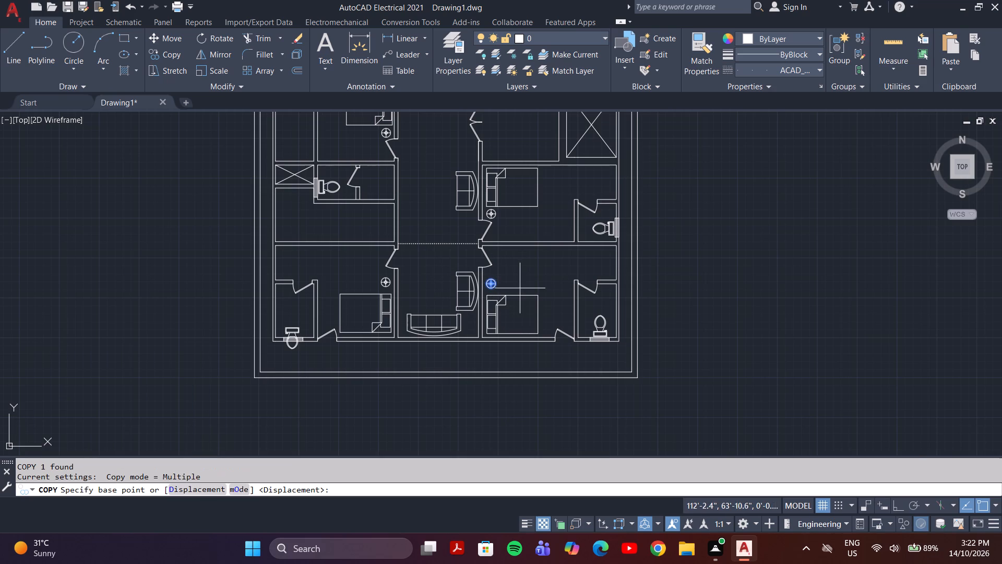
pyautogui.click(487, 285)
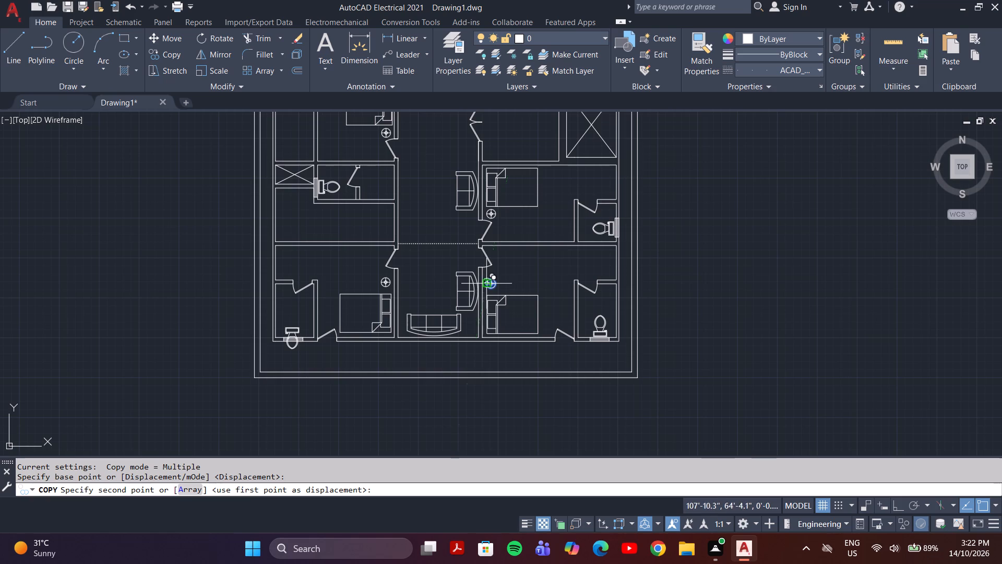
pyautogui.click(470, 324)
pyautogui.press('Escape')
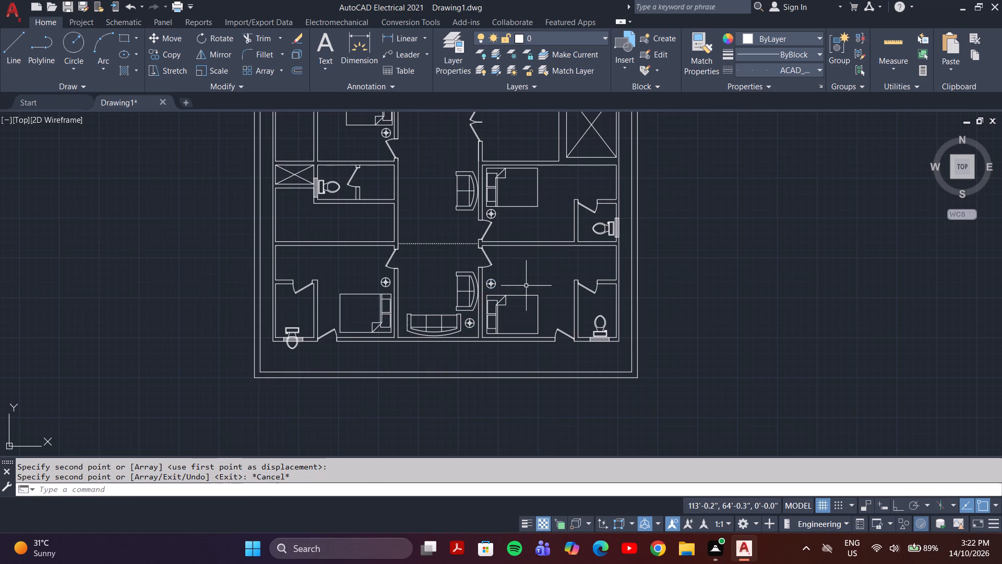
# Copy the six-chair dining set from outside the plan into the corridor's north end, between the two northern bedrooms.
pyautogui.scroll(-1, 407, 290)
pyautogui.scroll(-2, 403, 229)
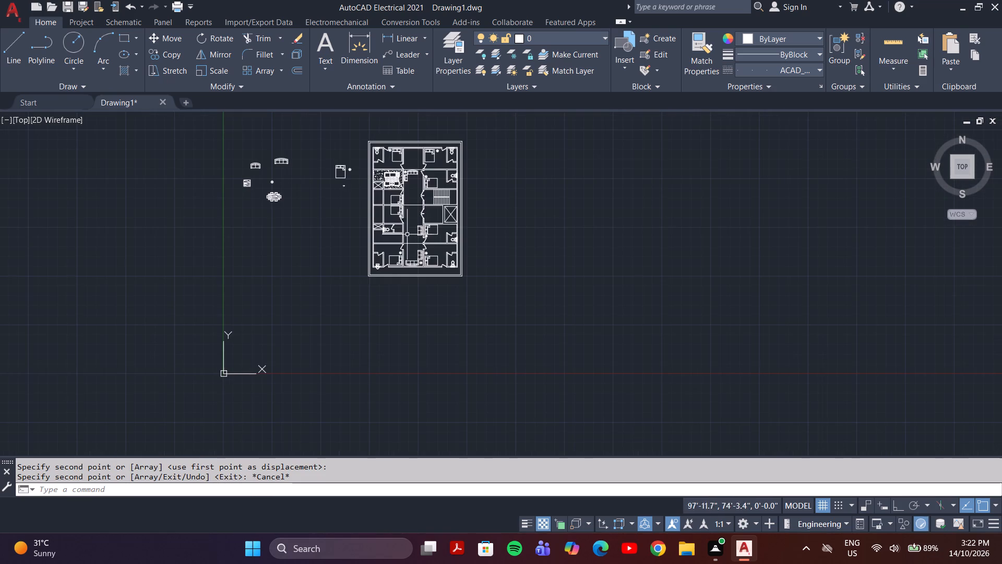
pyautogui.scroll(2, 410, 164)
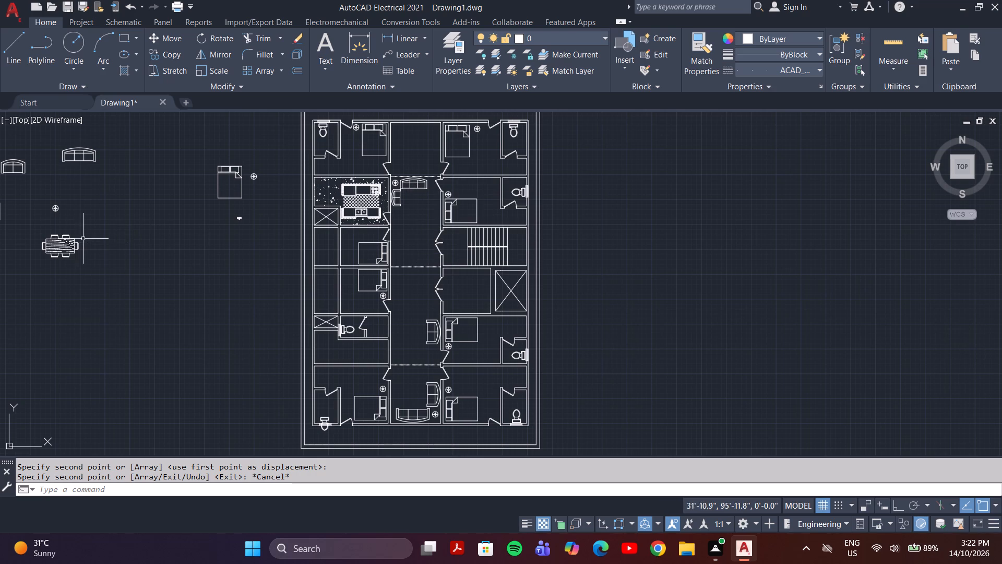
pyautogui.click(63, 239)
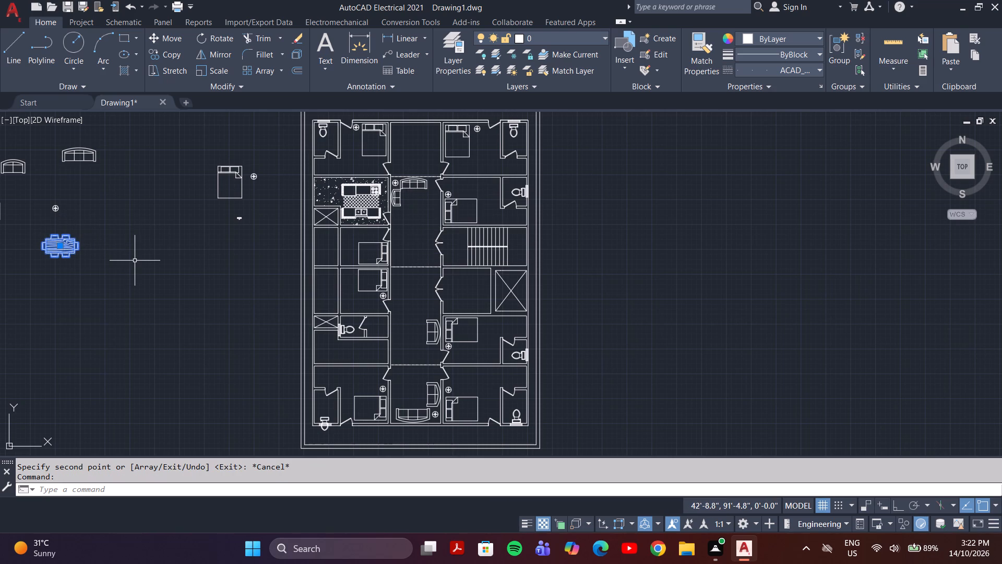
pyautogui.write('co')
pyautogui.press('Return')
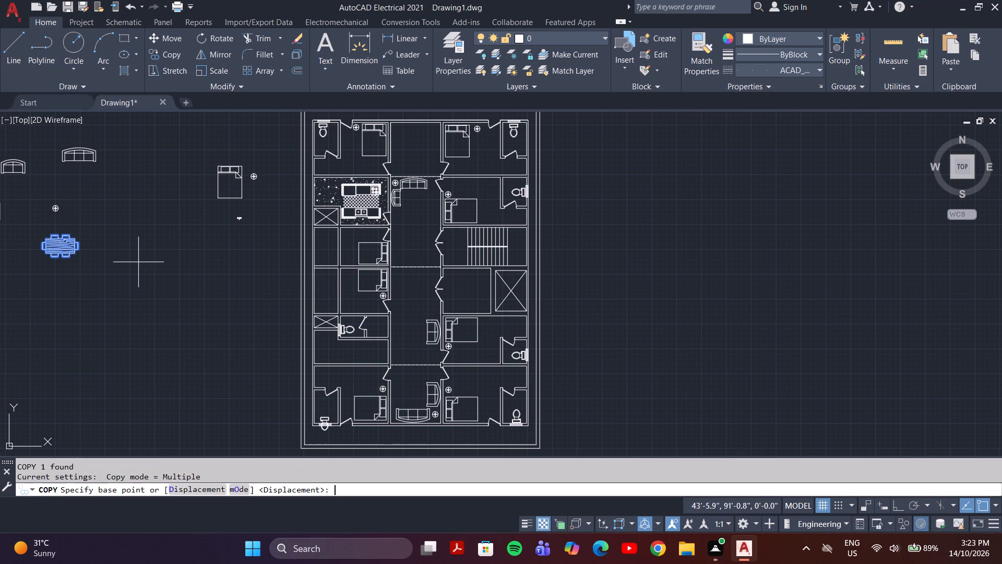
pyautogui.scroll(2, 63, 248)
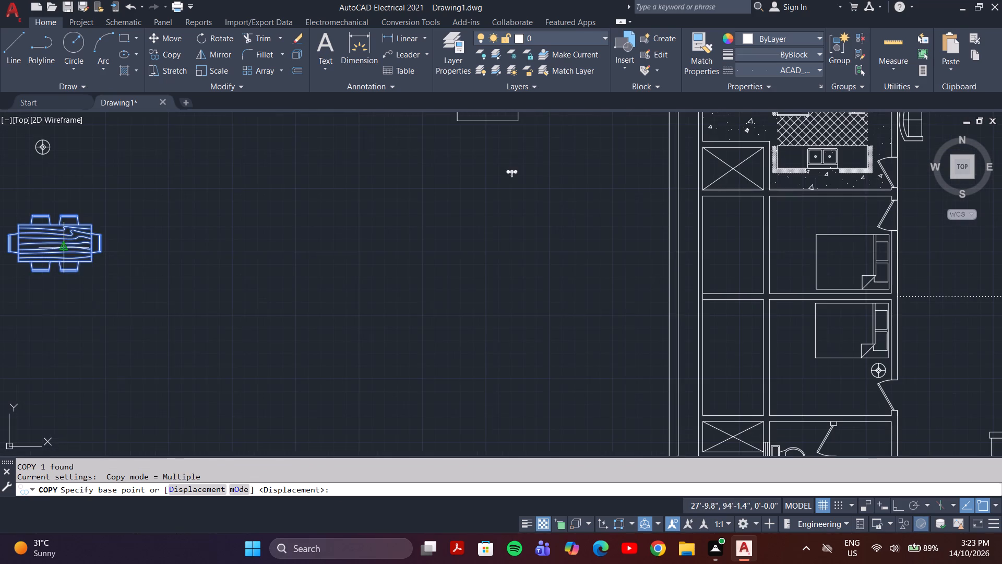
pyautogui.scroll(1, 75, 269)
pyautogui.click(78, 270)
pyautogui.scroll(-4, 78, 270)
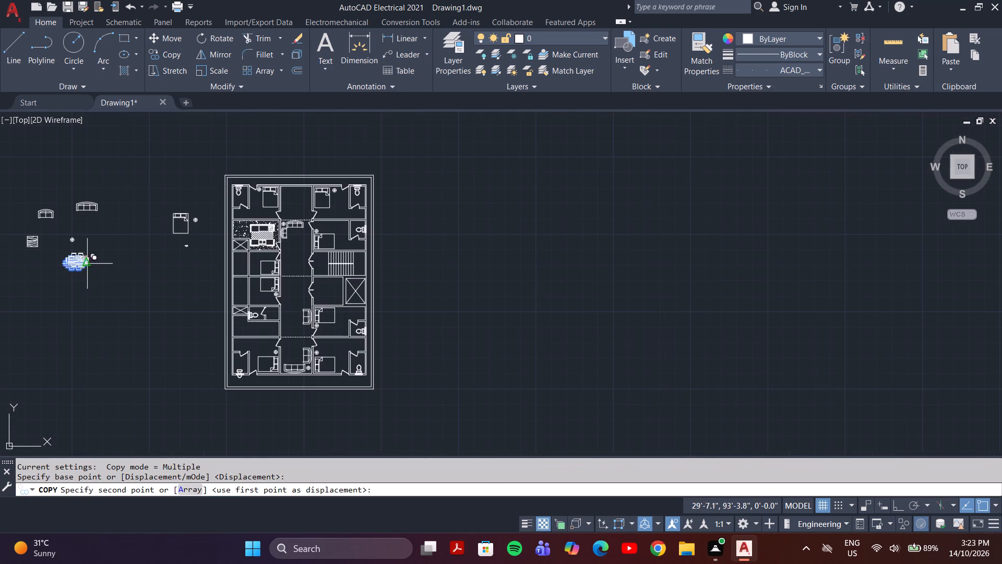
pyautogui.scroll(2, 299, 267)
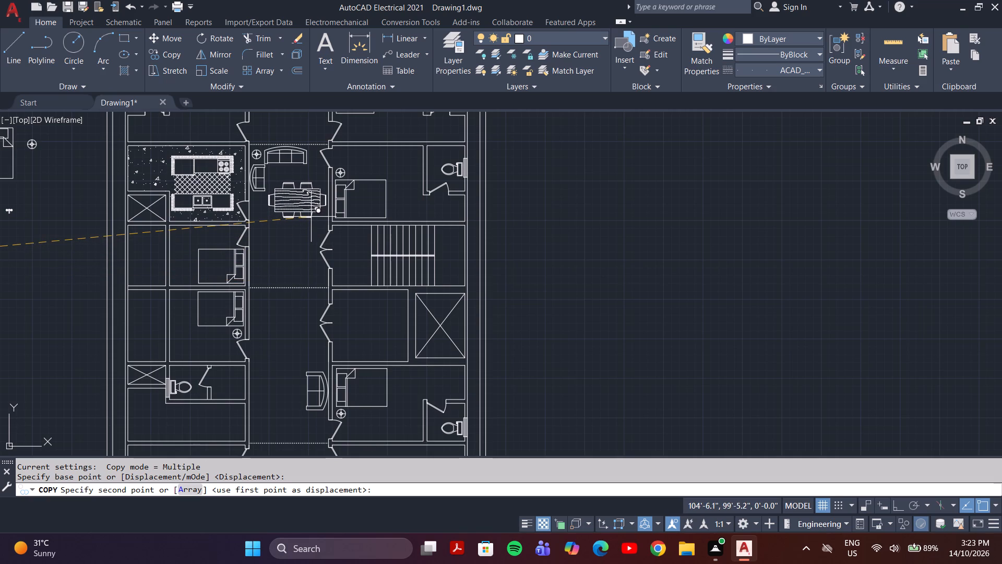
pyautogui.scroll(-1, 307, 235)
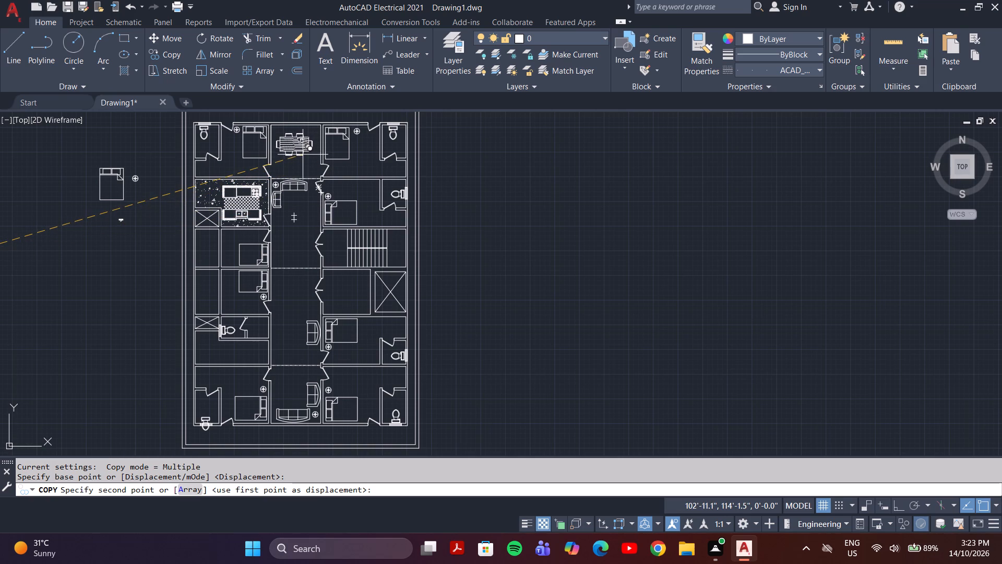
pyautogui.click(303, 155)
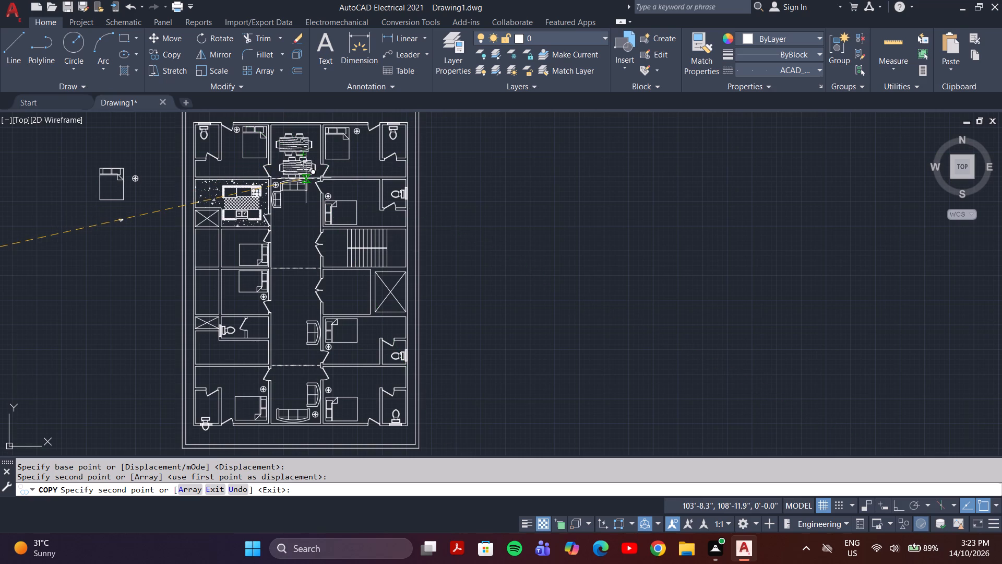
pyautogui.press('Escape')
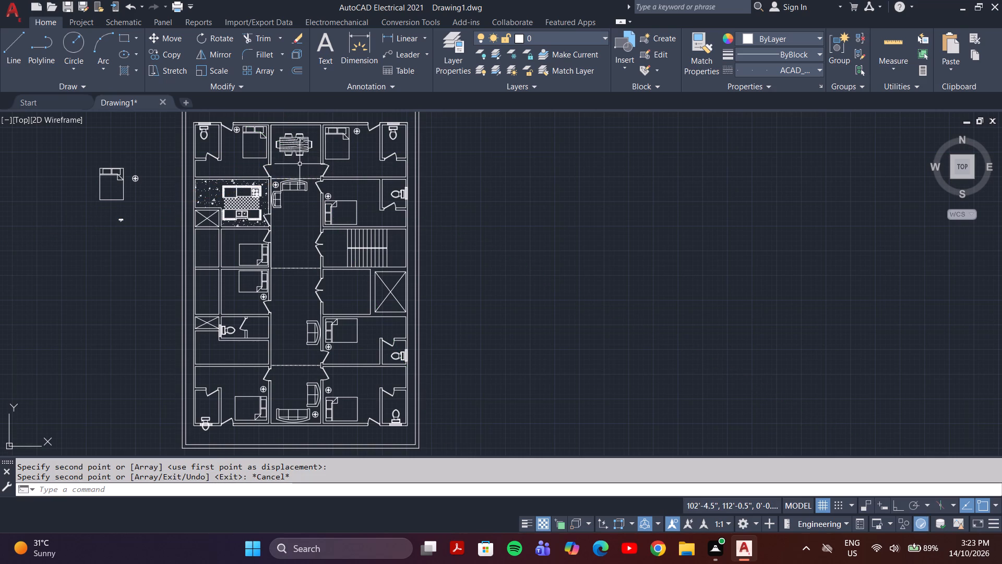
# Move the copied dining set slightly east with grid snap turned on, centring it between the corridor walls.
pyautogui.click(299, 155)
pyautogui.press('m')
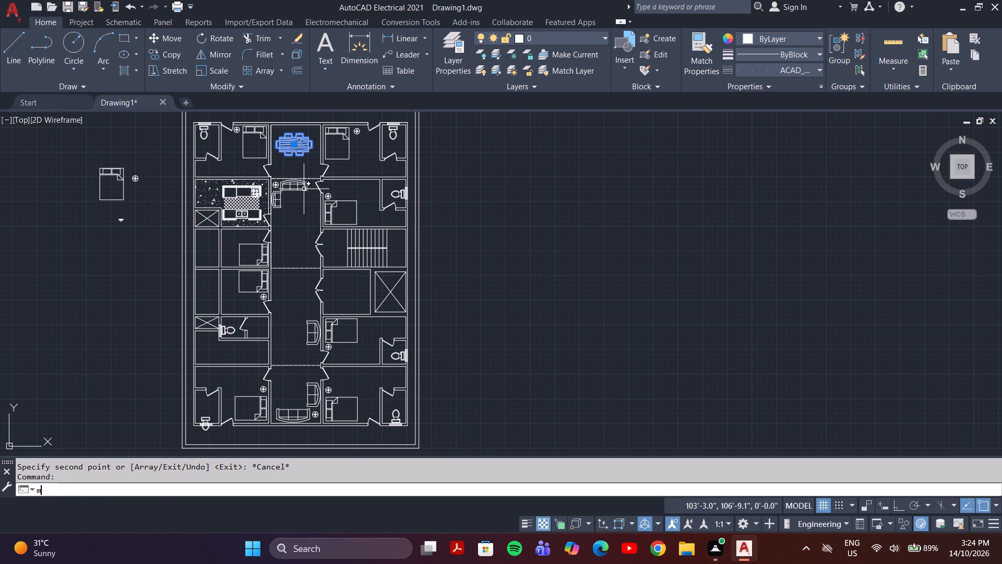
pyautogui.press('Return')
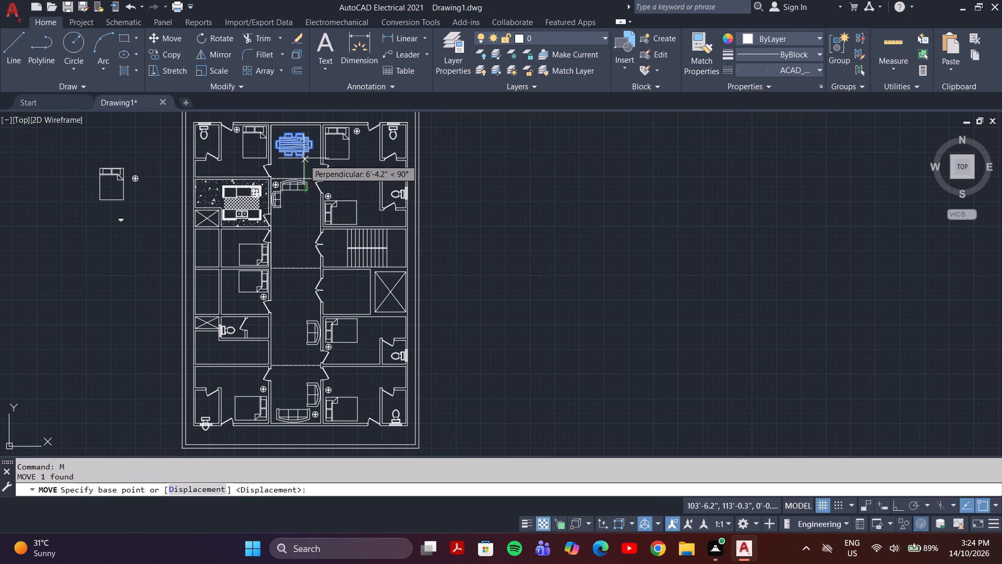
pyautogui.click(302, 156)
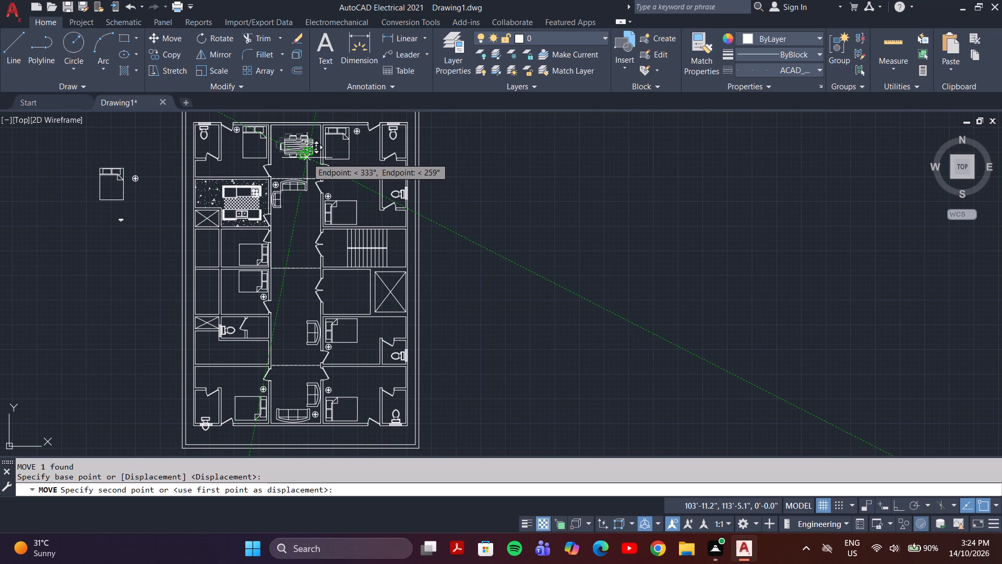
pyautogui.press('F9')
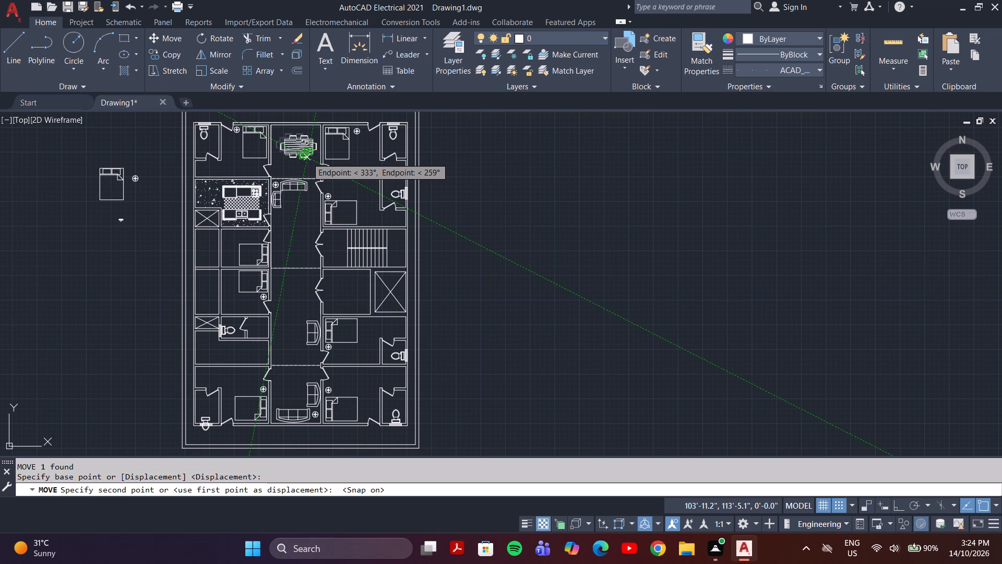
pyautogui.scroll(2, 307, 158)
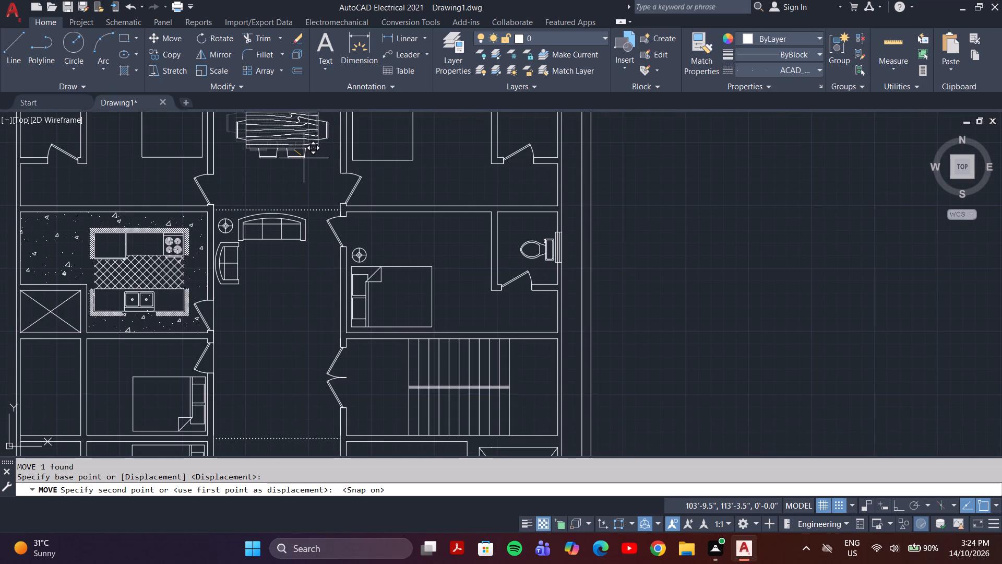
pyautogui.click(303, 158)
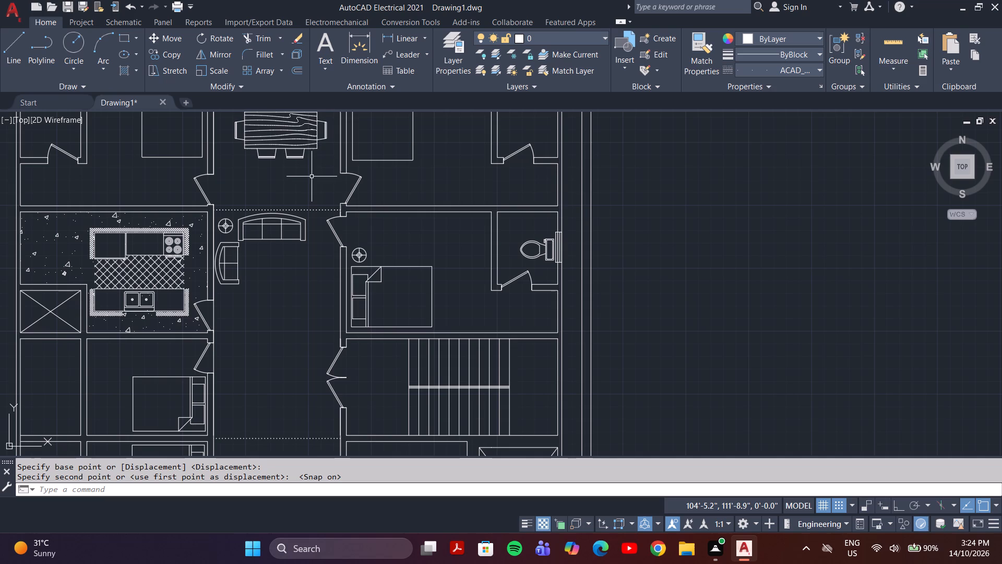
# Examine the furnished plan, checking the bathrooms, windows, bedrooms and corridor for misplaced fixtures and furniture.
pyautogui.scroll(-2, 312, 177)
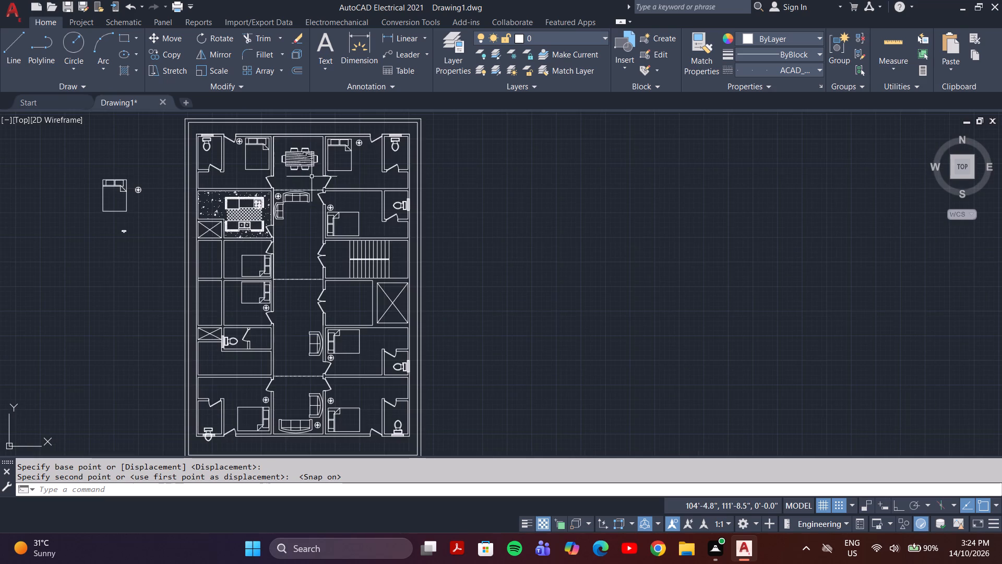
pyautogui.scroll(-1, 317, 163)
pyautogui.scroll(1, 331, 219)
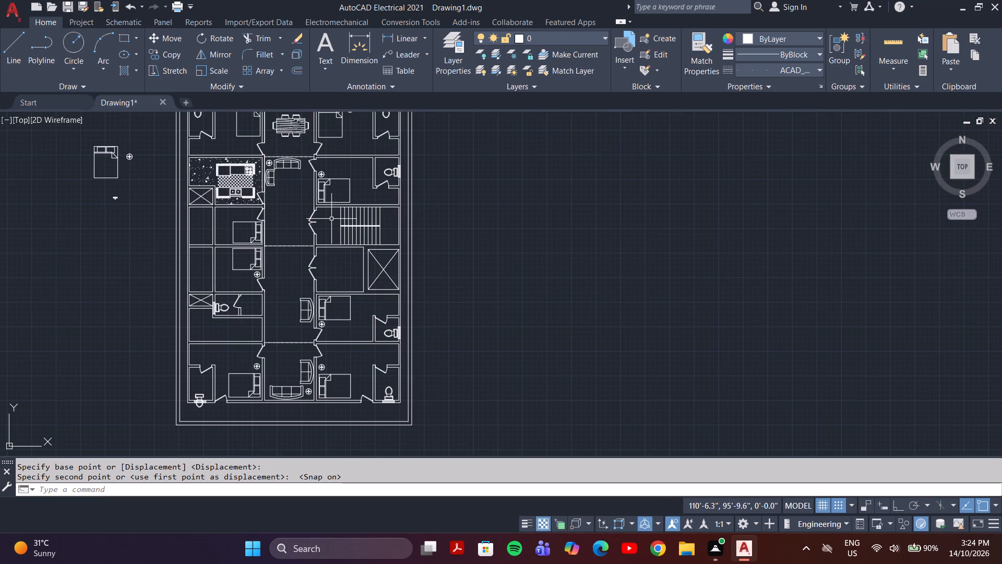
pyautogui.scroll(-1, 331, 219)
pyautogui.scroll(2, 341, 121)
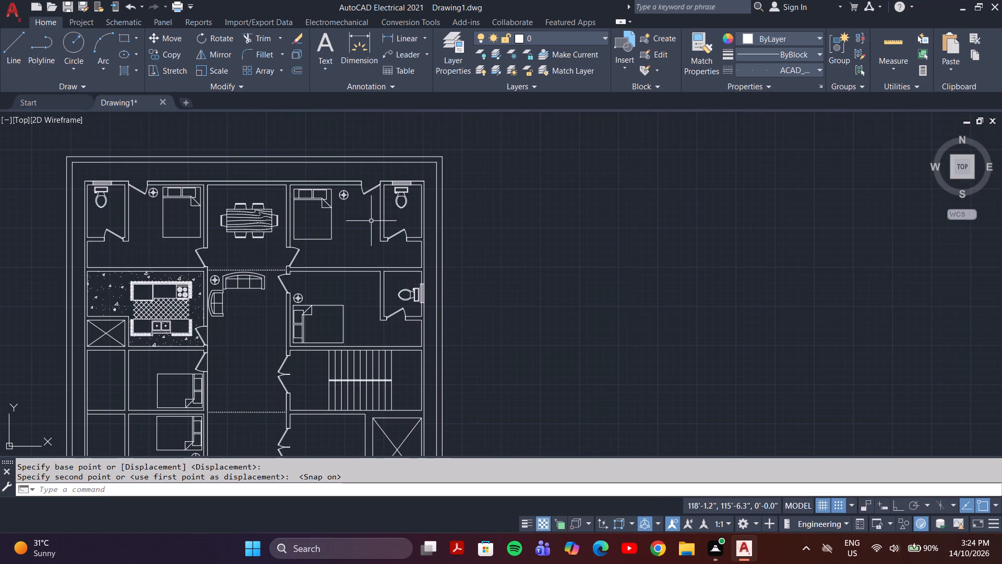
pyautogui.scroll(-1, 370, 226)
pyautogui.scroll(3, 425, 292)
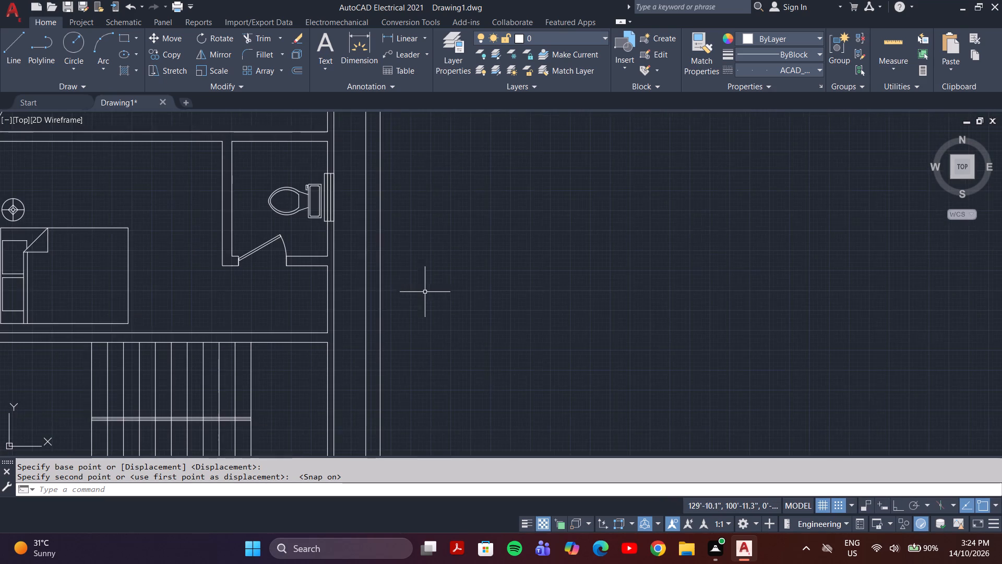
pyautogui.scroll(2, 349, 215)
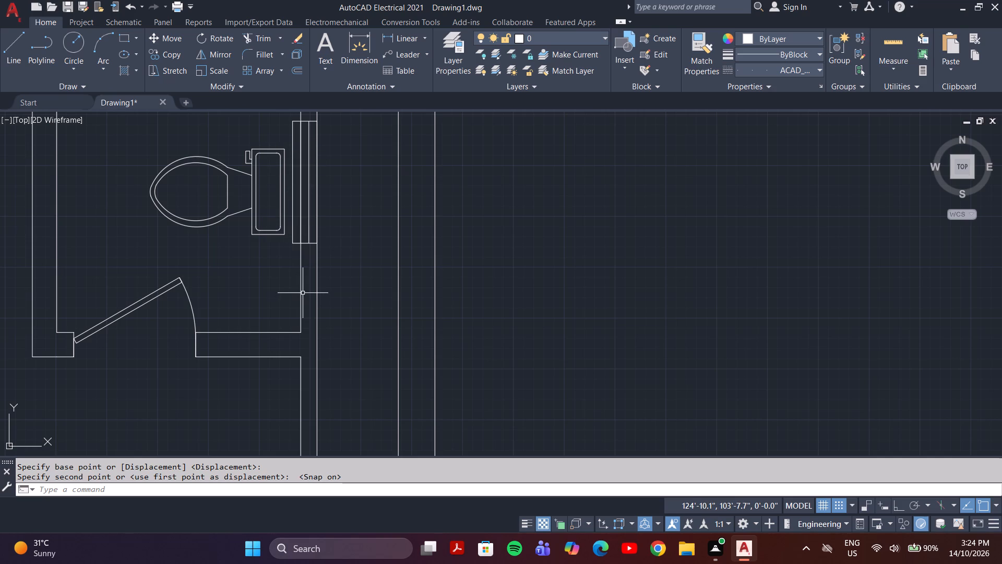
pyautogui.scroll(-5, 312, 286)
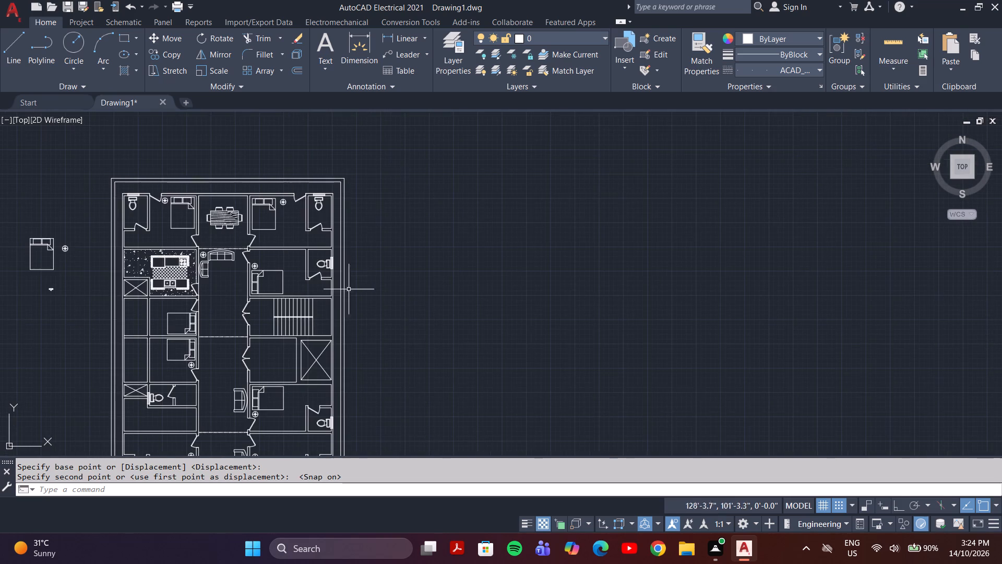
pyautogui.scroll(-2, 333, 372)
pyautogui.scroll(3, 323, 387)
pyautogui.scroll(-2, 335, 394)
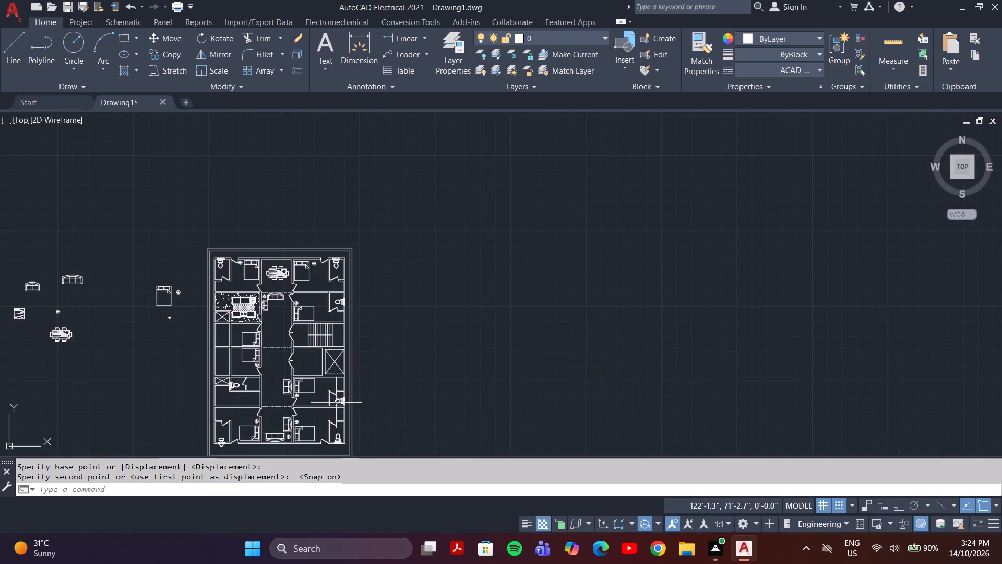
pyautogui.scroll(3, 332, 416)
pyautogui.scroll(-3, 339, 418)
pyautogui.scroll(1, 264, 305)
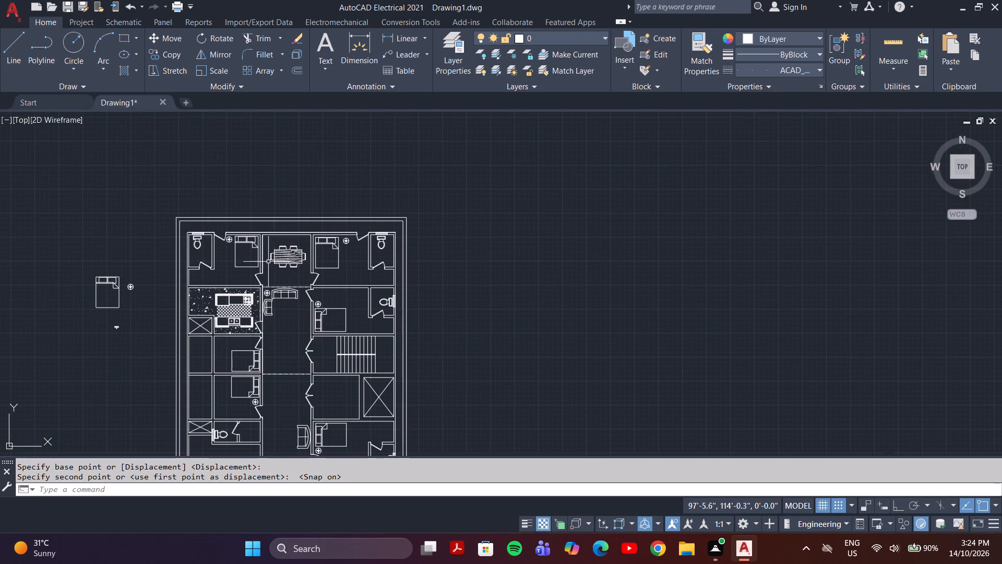
pyautogui.scroll(1, 341, 254)
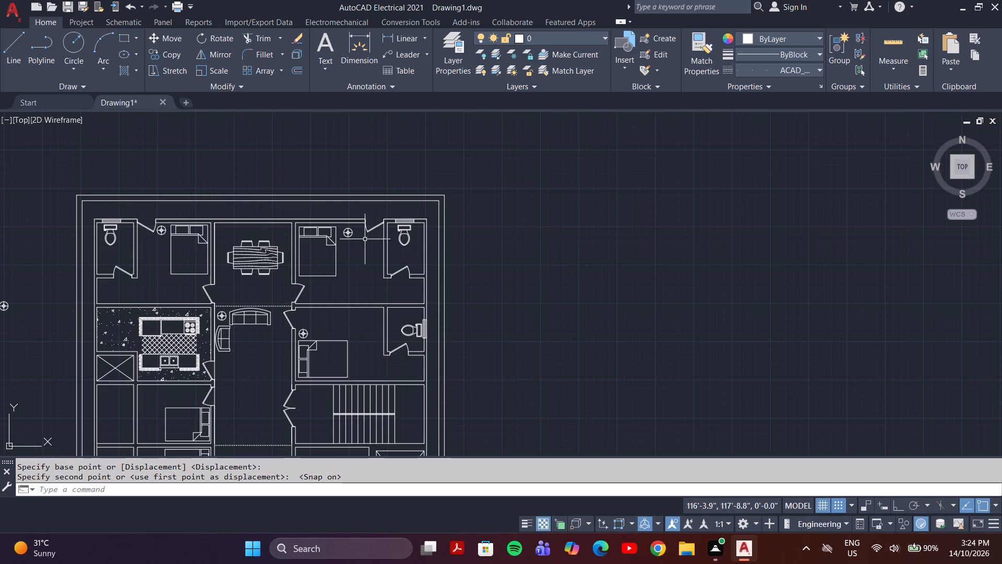
pyautogui.scroll(2, 375, 229)
pyautogui.scroll(3, 465, 210)
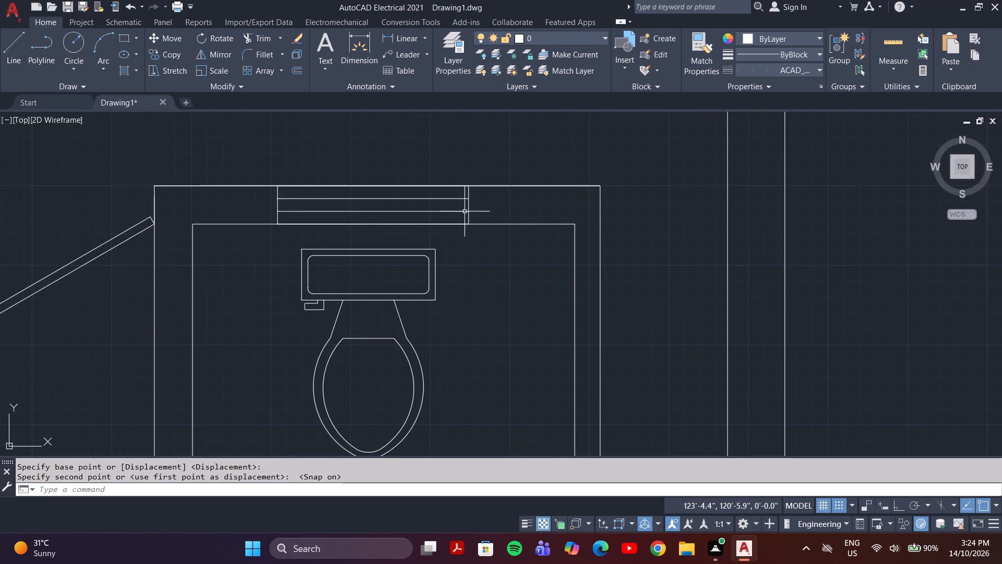
pyautogui.scroll(1, 464, 211)
pyautogui.scroll(-10, 464, 211)
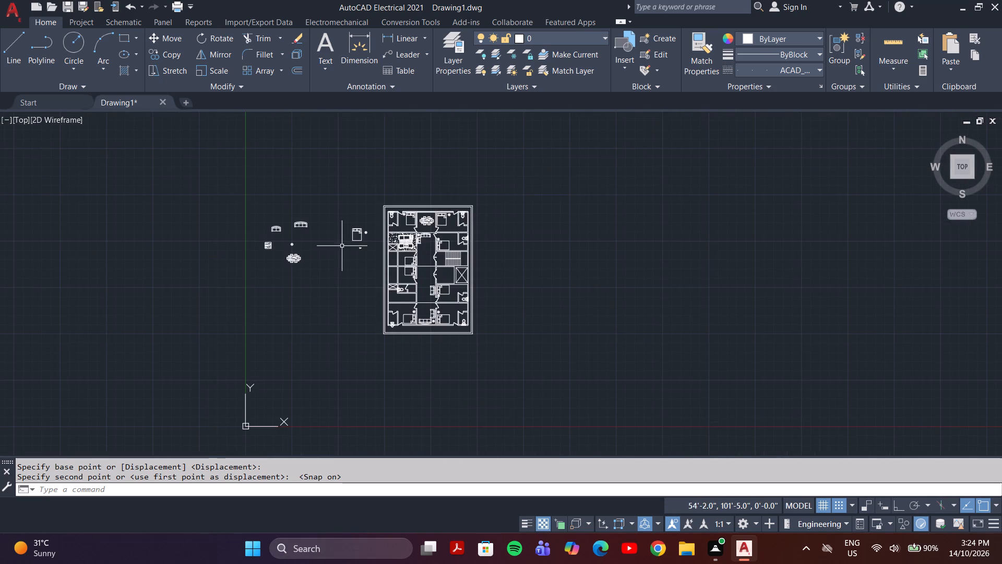
pyautogui.scroll(4, 409, 246)
pyautogui.scroll(-1, 383, 291)
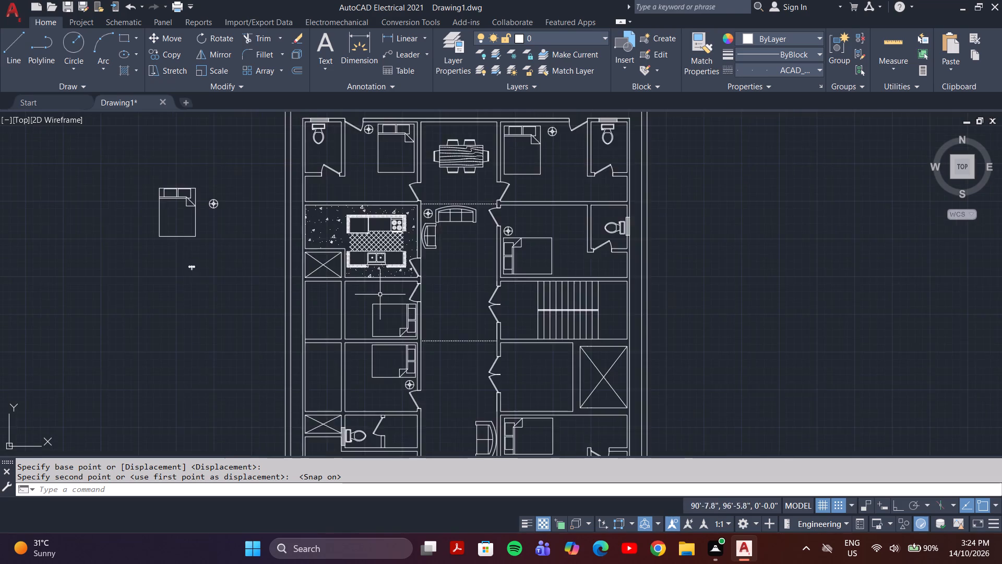
# Move the southwest bathroom's toilet straight north by its tank's northeast corner, clear of the south wall window.
pyautogui.scroll(-1, 375, 303)
pyautogui.scroll(-1, 357, 371)
pyautogui.scroll(5, 360, 442)
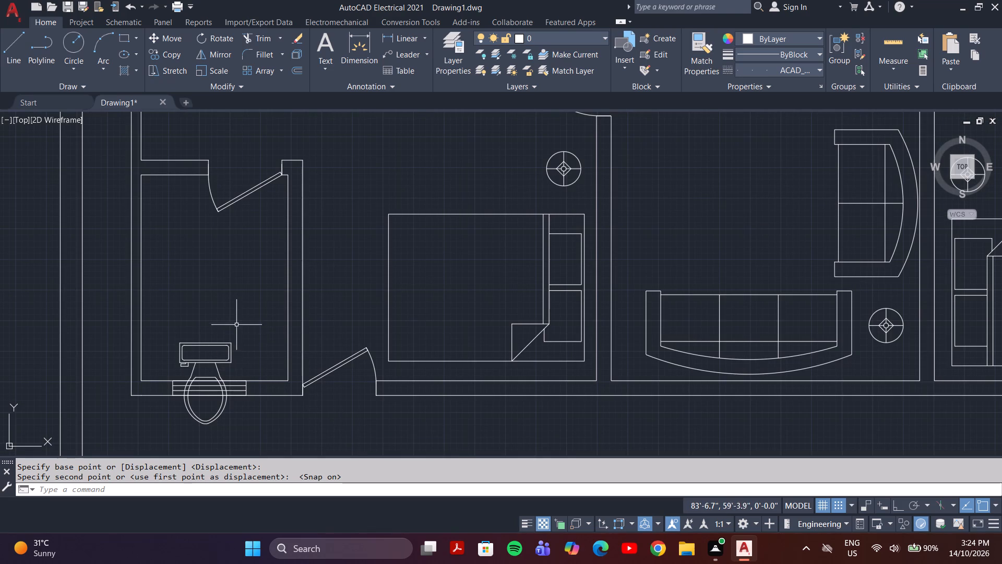
pyautogui.click(225, 347)
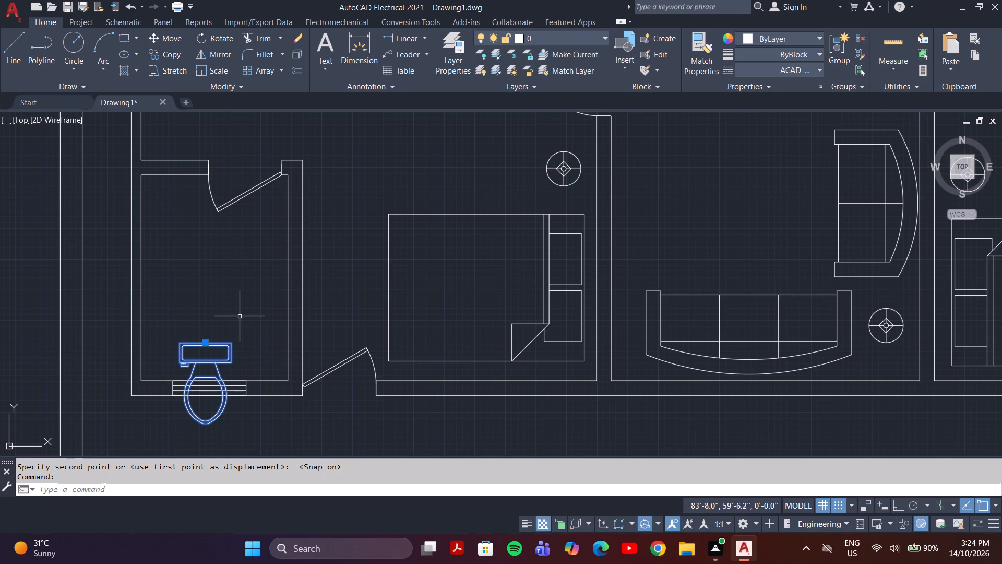
pyautogui.press('m')
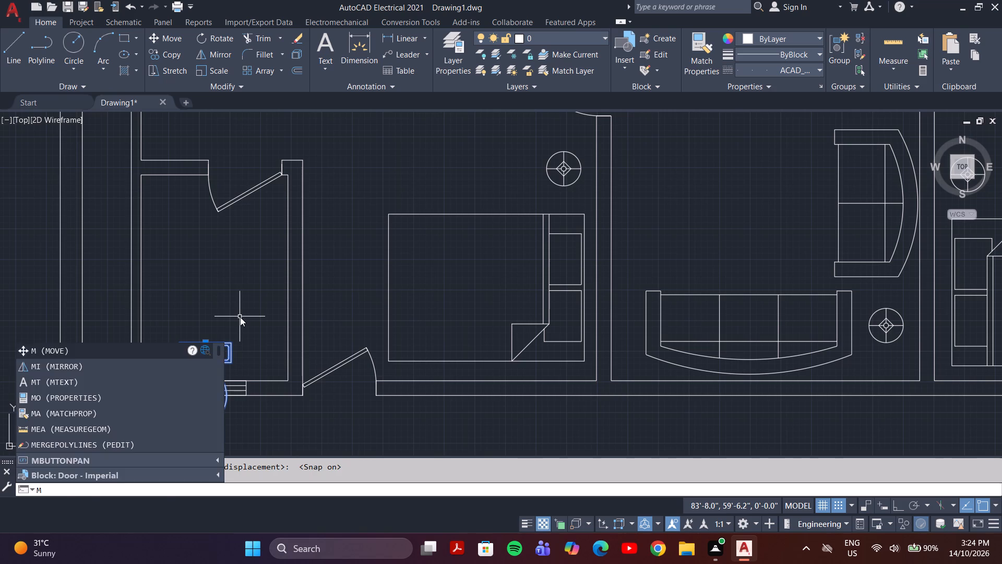
pyautogui.press('Return')
pyautogui.click(231, 342)
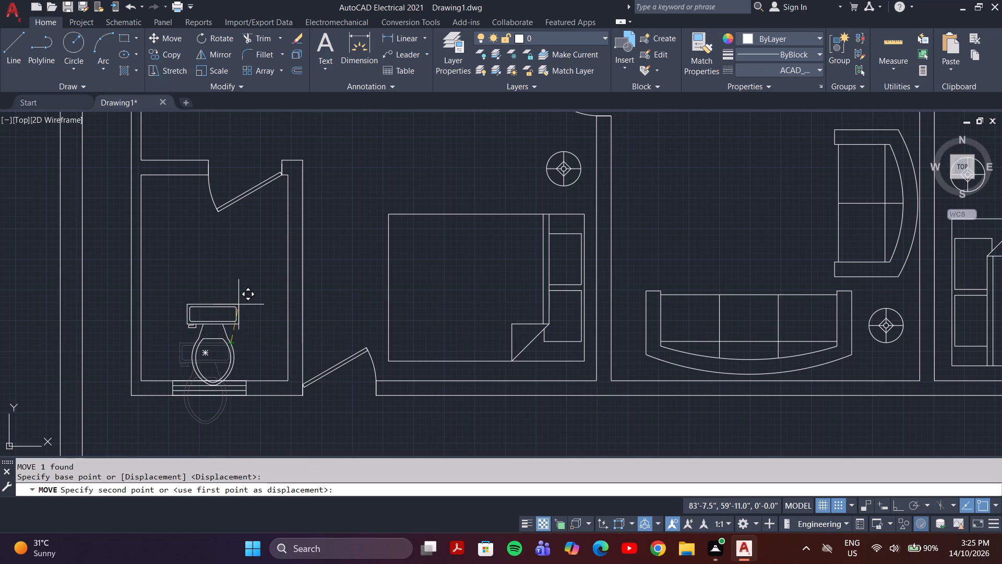
pyautogui.click(231, 296)
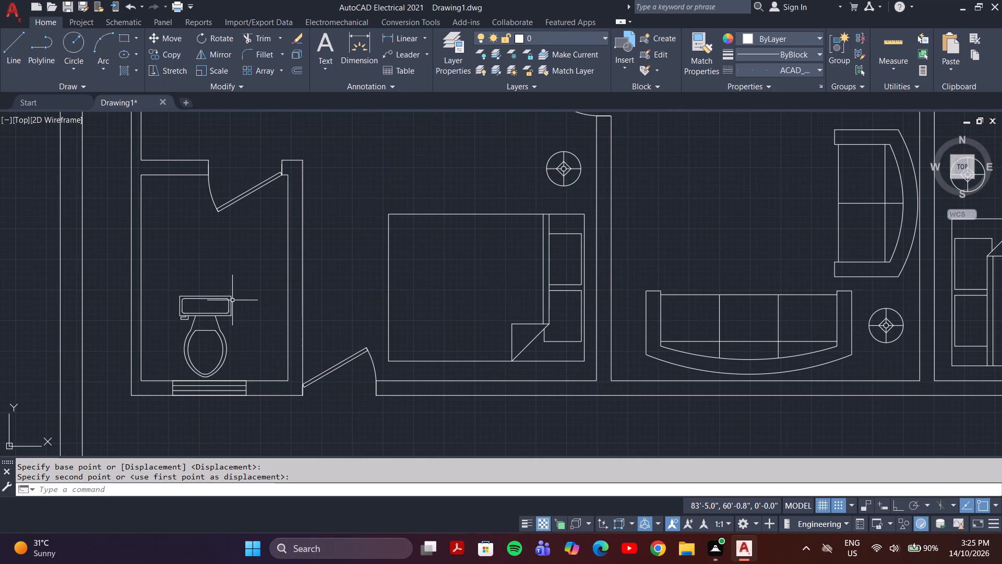
# Rotate the southwest bathroom's toilet 180 degrees about its tank's northeast corner with ortho on, so the tank faces south.
pyautogui.click(232, 300)
pyautogui.press('r')
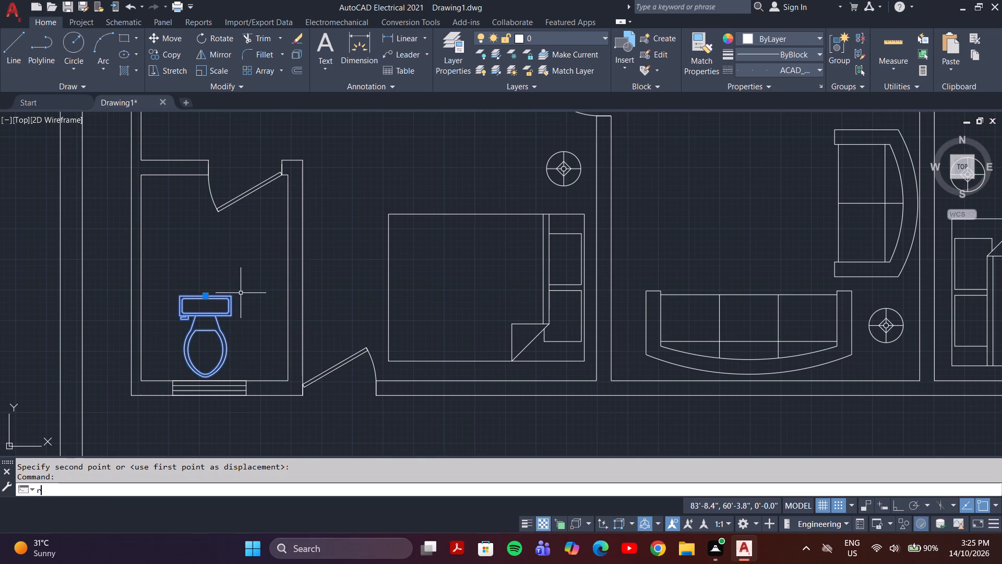
pyautogui.press('o')
pyautogui.press('Return')
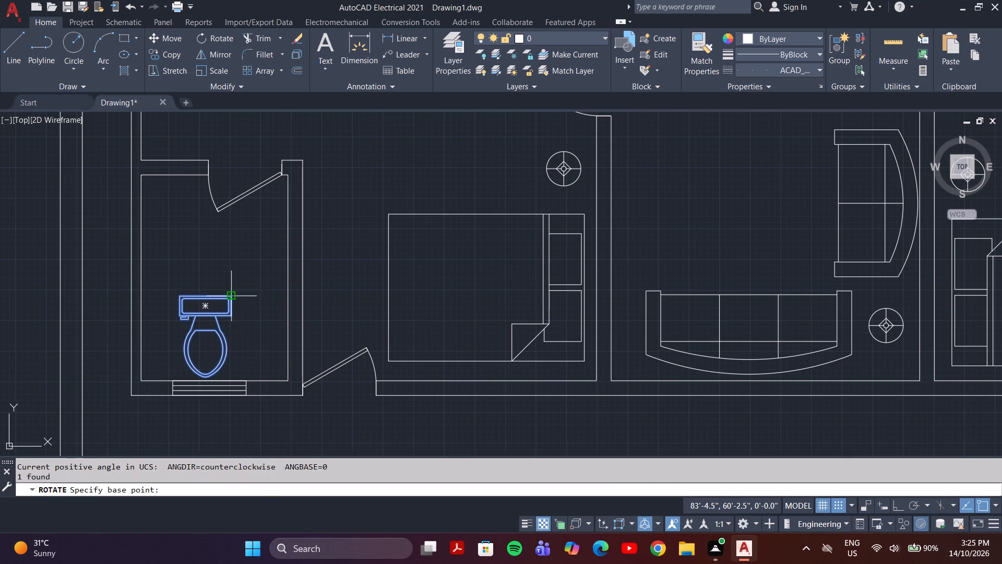
pyautogui.click(231, 297)
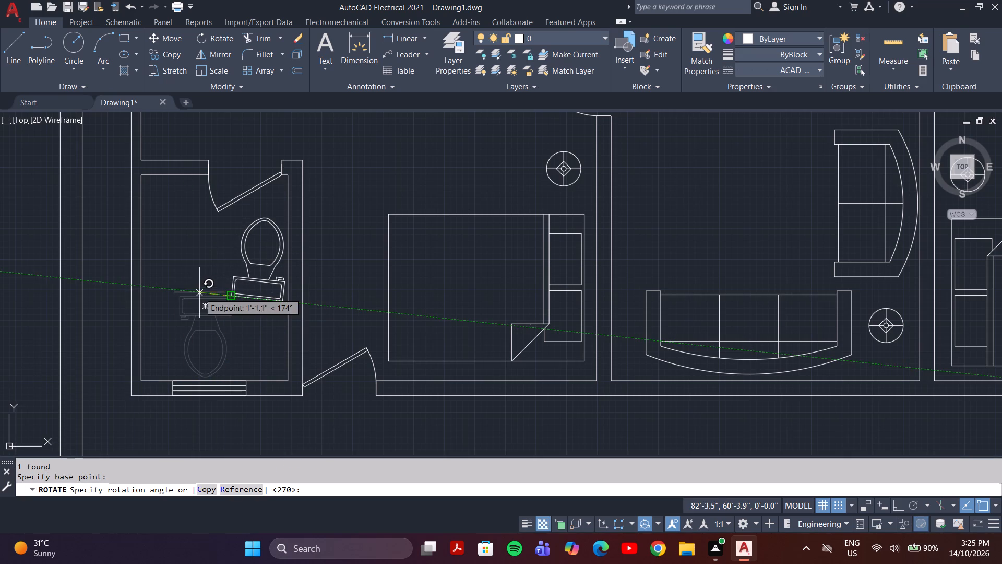
pyautogui.press('F8')
pyautogui.click(199, 288)
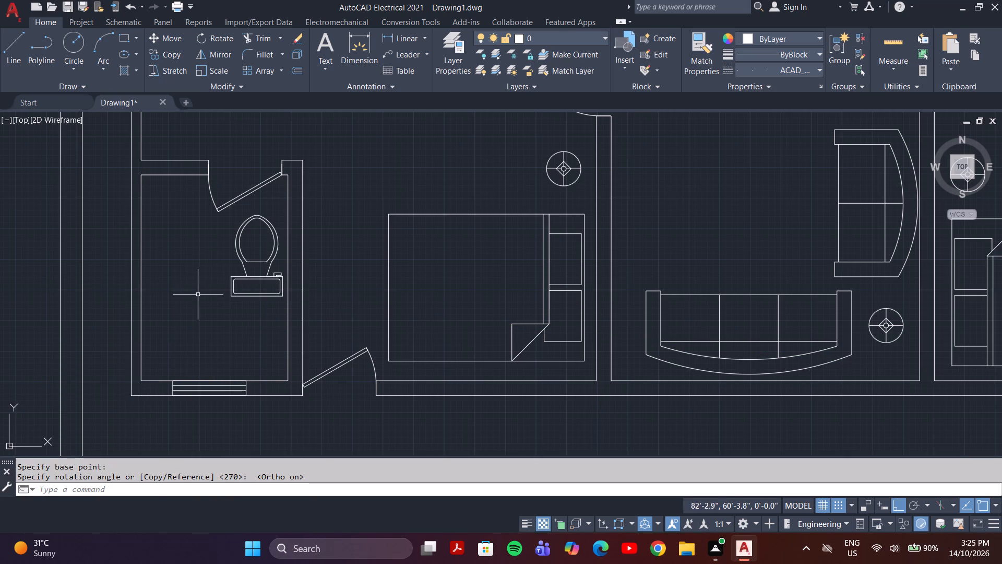
# Move the rotated toilet freely by its tank's southwest corner to the bathroom's south wall, near the southwest corner.
pyautogui.click(250, 274)
pyautogui.click(247, 280)
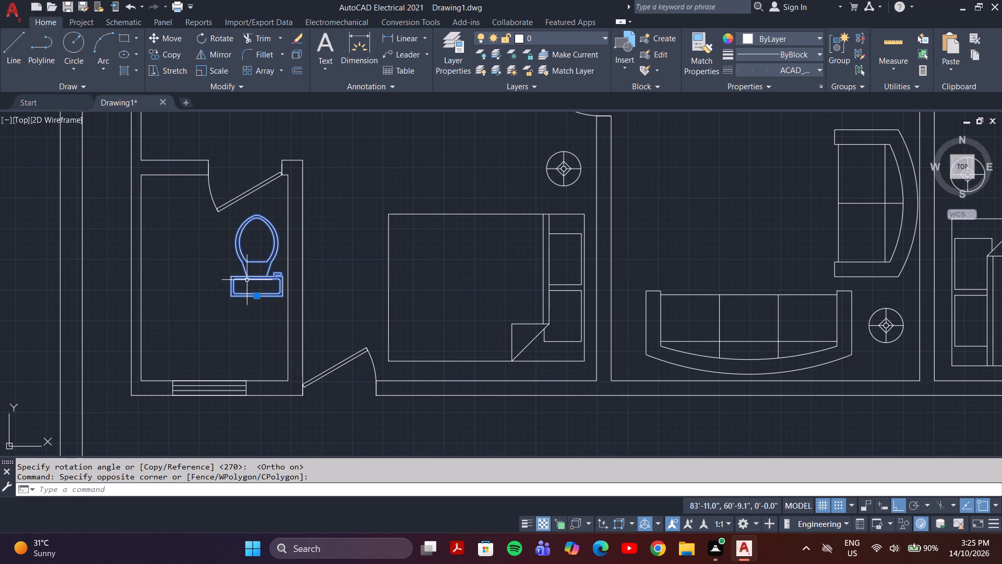
pyautogui.press('m')
pyautogui.press('Return')
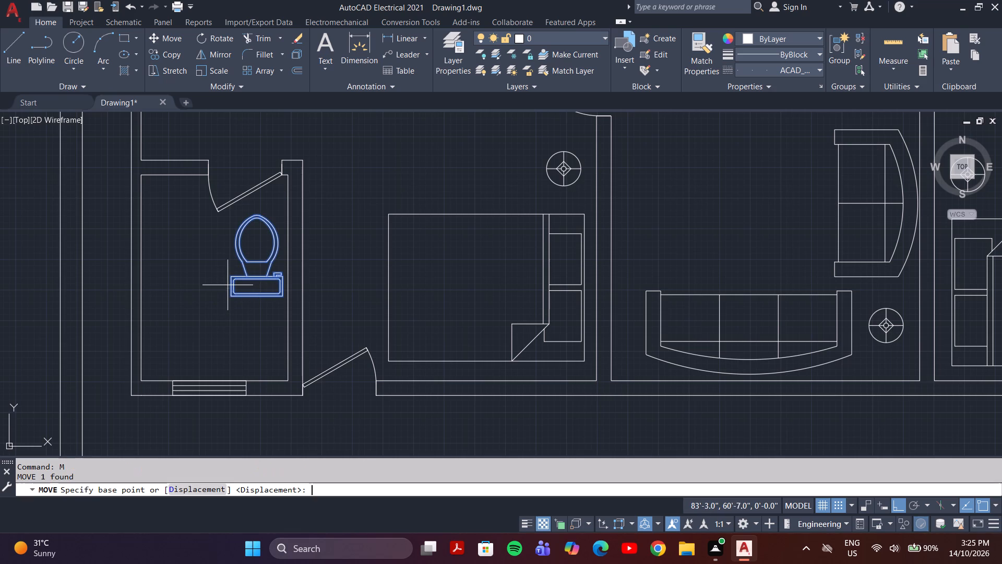
pyautogui.click(232, 297)
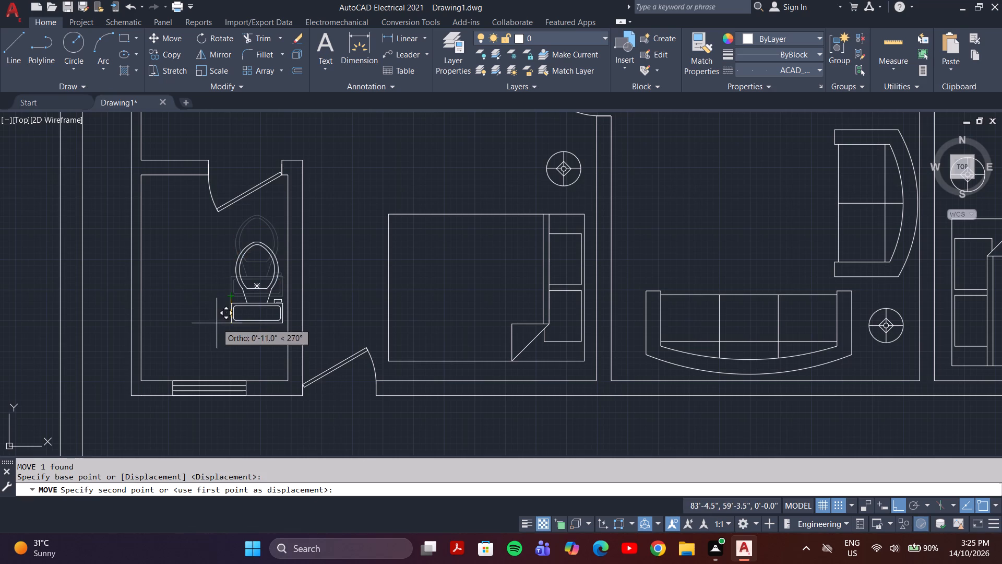
pyautogui.press('F8')
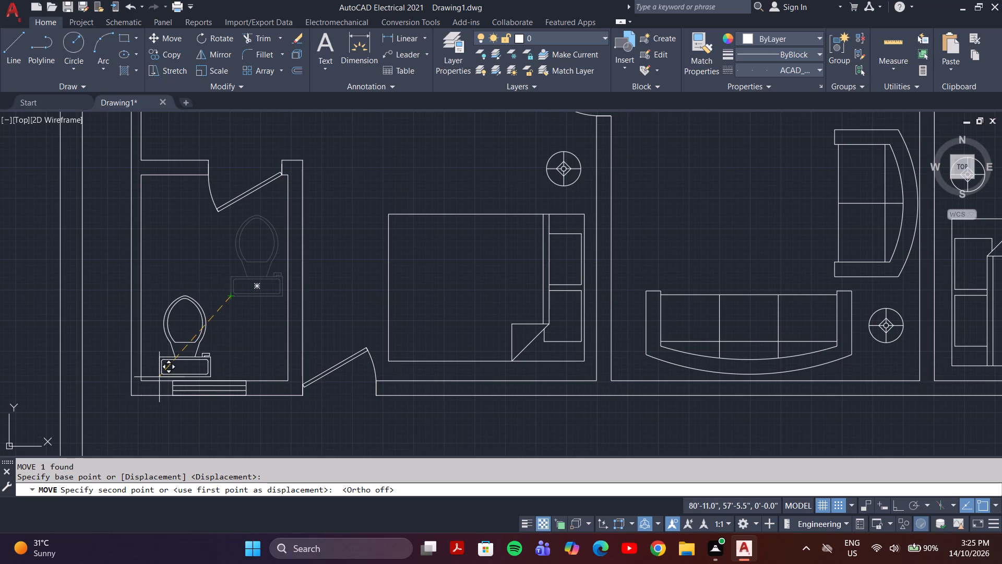
pyautogui.click(159, 378)
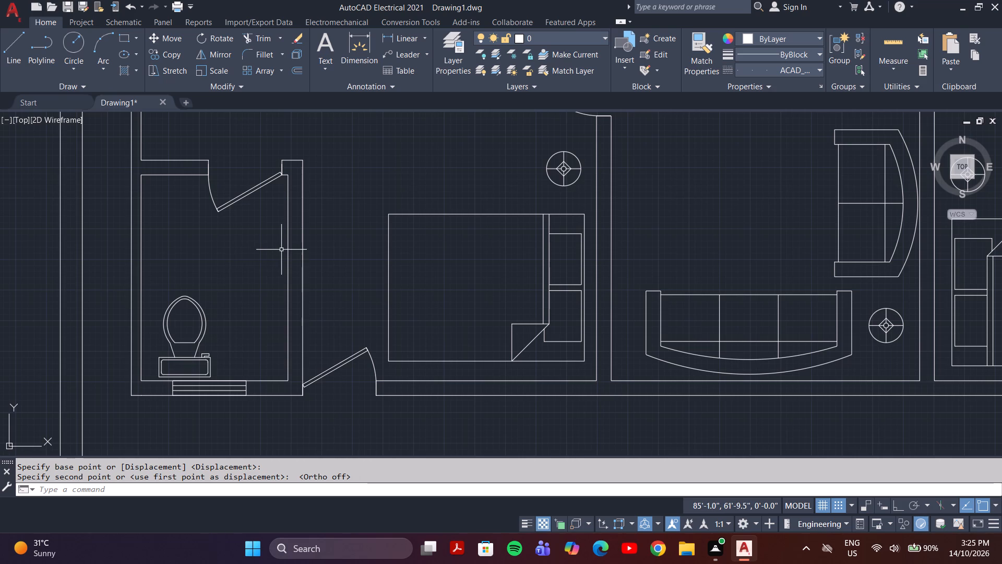
# Examine the whole furnished plan, checking the toilets, bedrooms, kitchen and corridor furniture.
pyautogui.scroll(-5, 281, 250)
pyautogui.scroll(-2, 339, 253)
pyautogui.scroll(2, 364, 181)
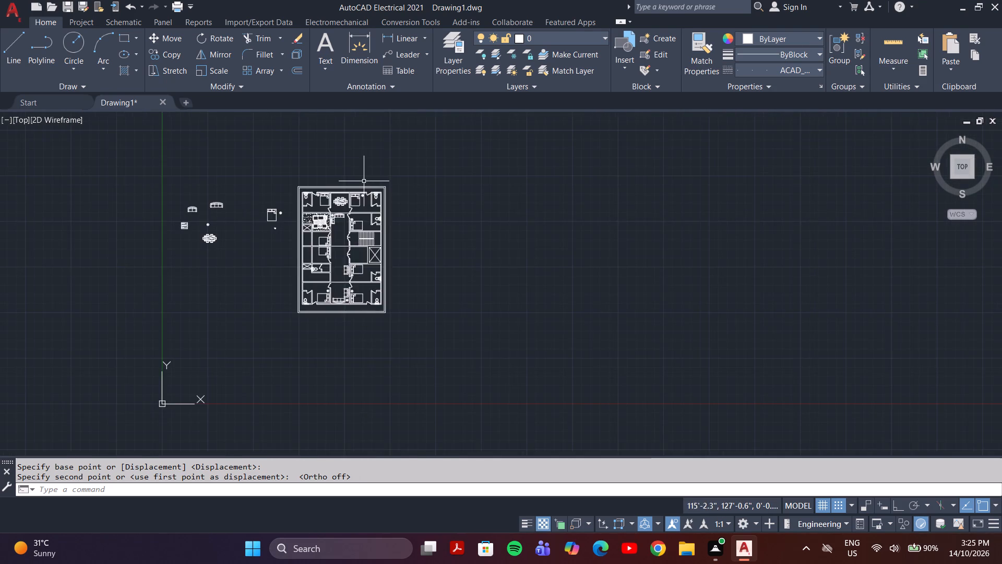
pyautogui.scroll(2, 364, 181)
pyautogui.scroll(-2, 323, 281)
pyautogui.scroll(2, 297, 349)
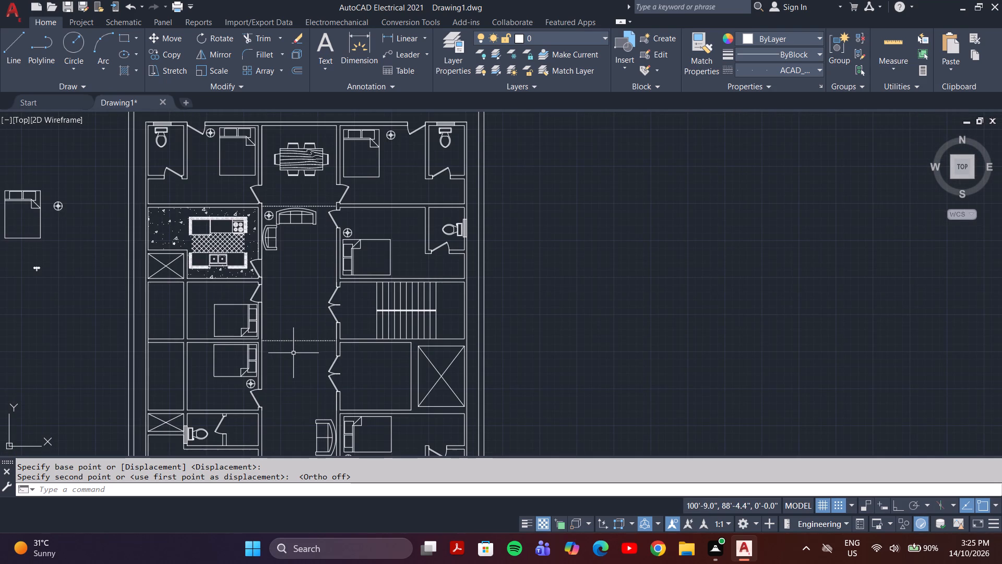
pyautogui.scroll(-2, 292, 354)
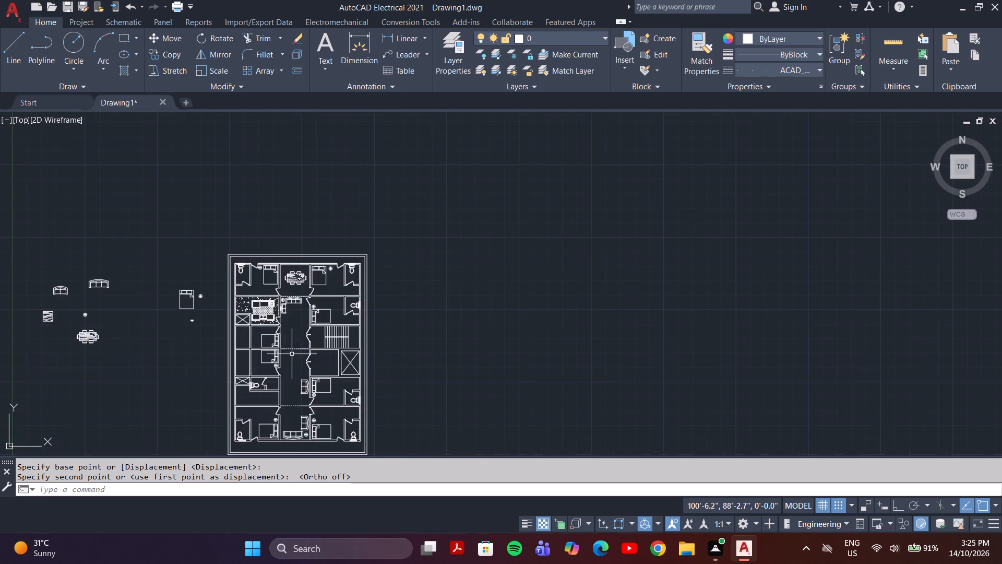
# Extend the narrow west room's north and south wall lines across the partition shared with the bedroom south of the kitchen.
pyautogui.scroll(3, 202, 371)
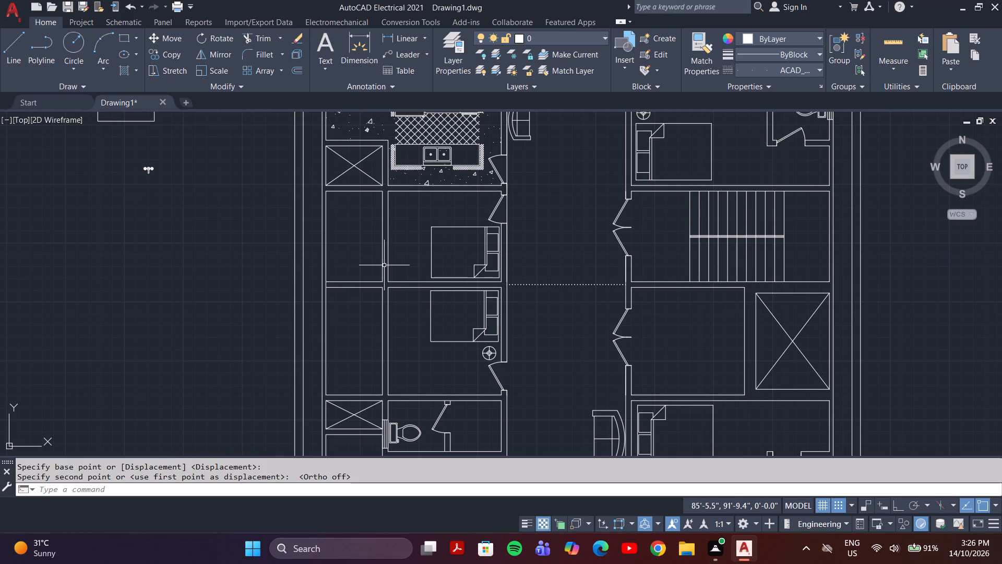
pyautogui.scroll(1, 393, 263)
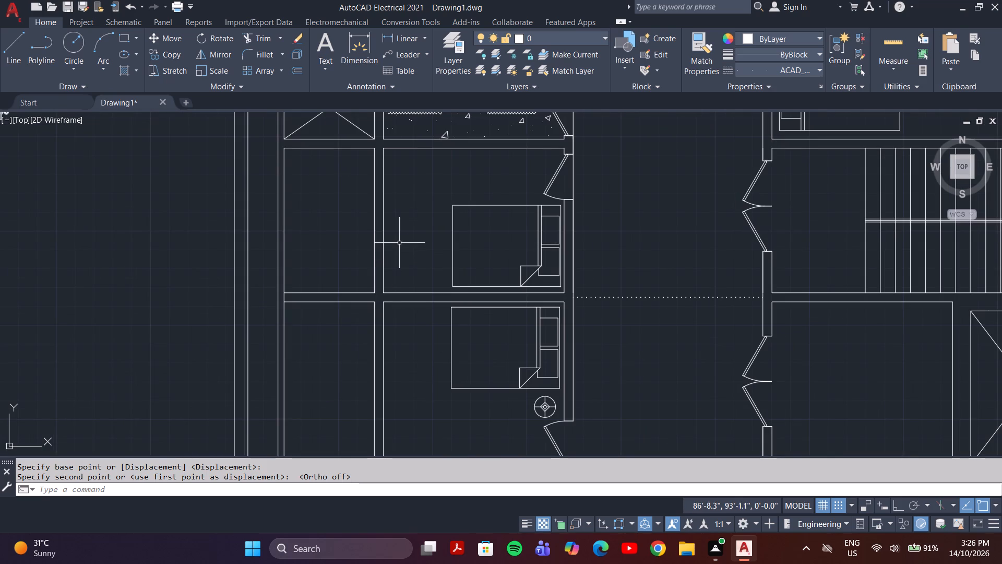
pyautogui.scroll(1, 399, 242)
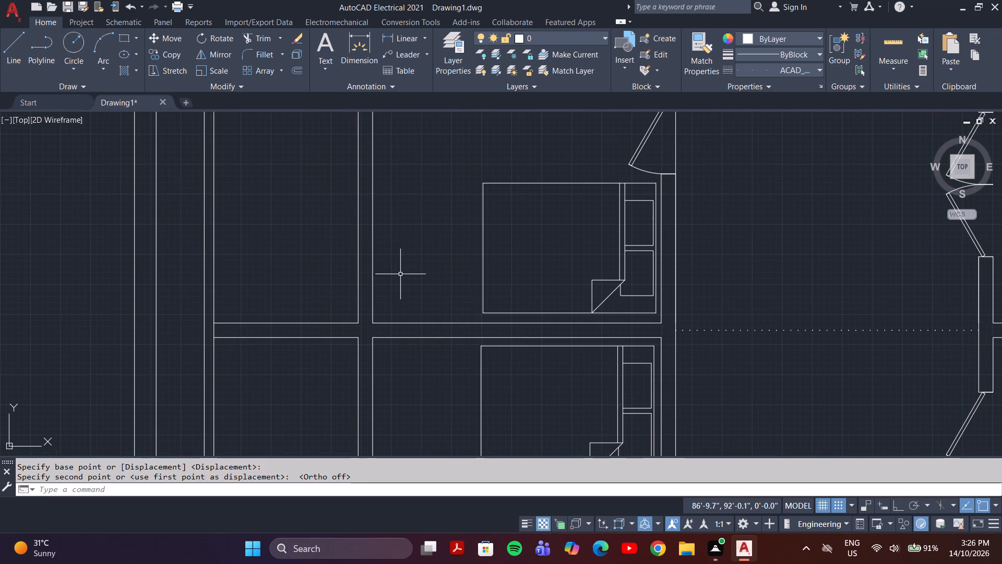
pyautogui.press('Escape')
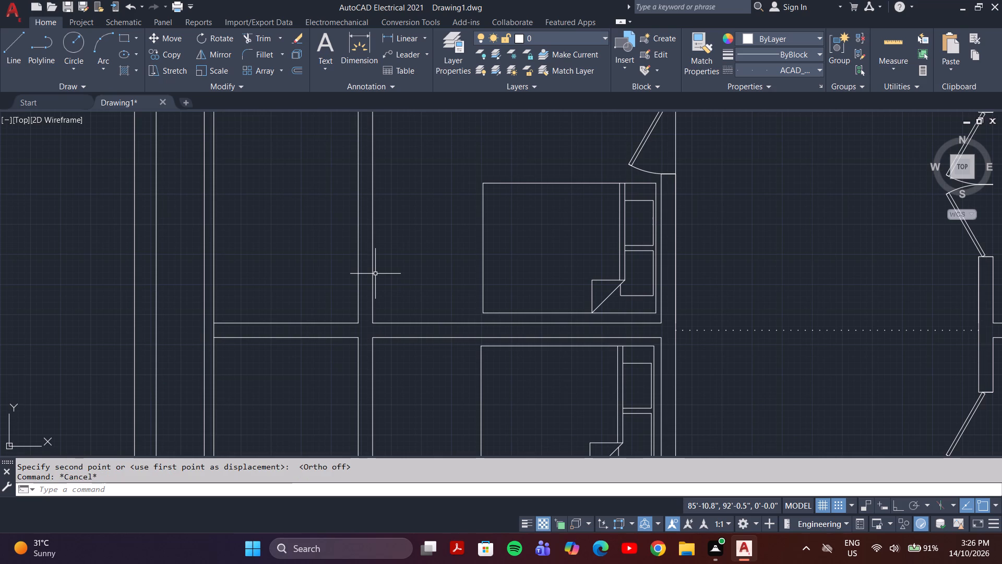
pyautogui.write('ex')
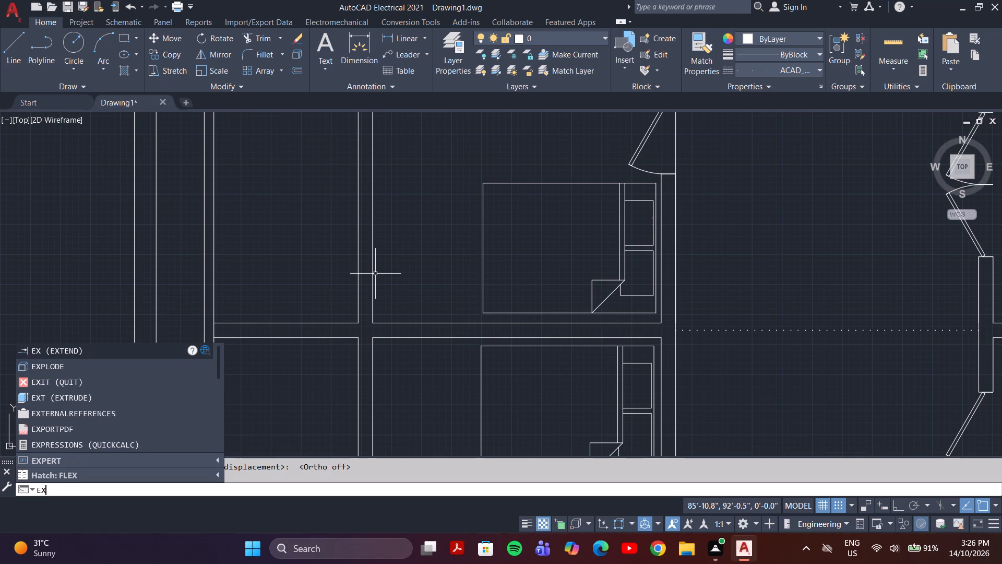
pyautogui.press('Return')
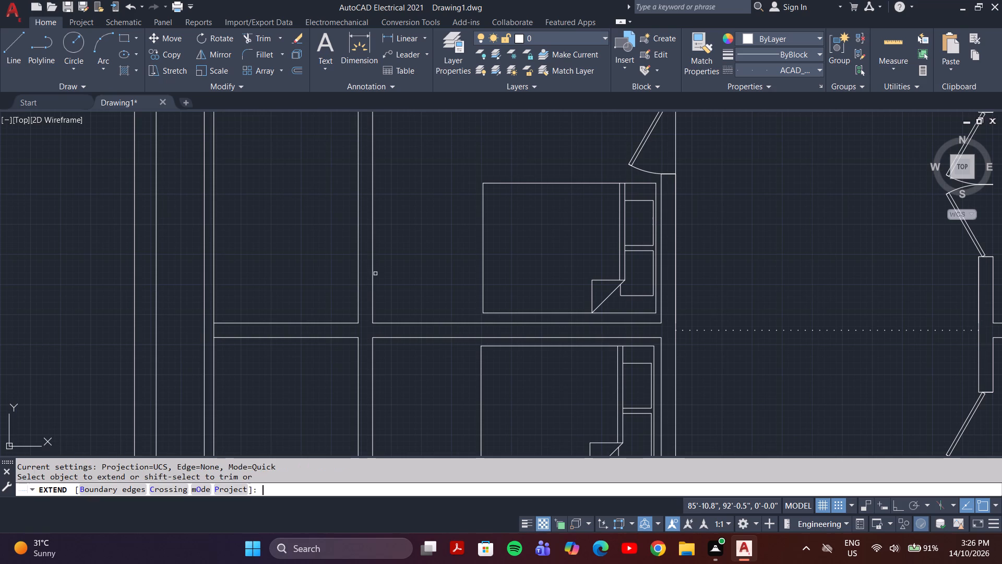
pyautogui.click(326, 322)
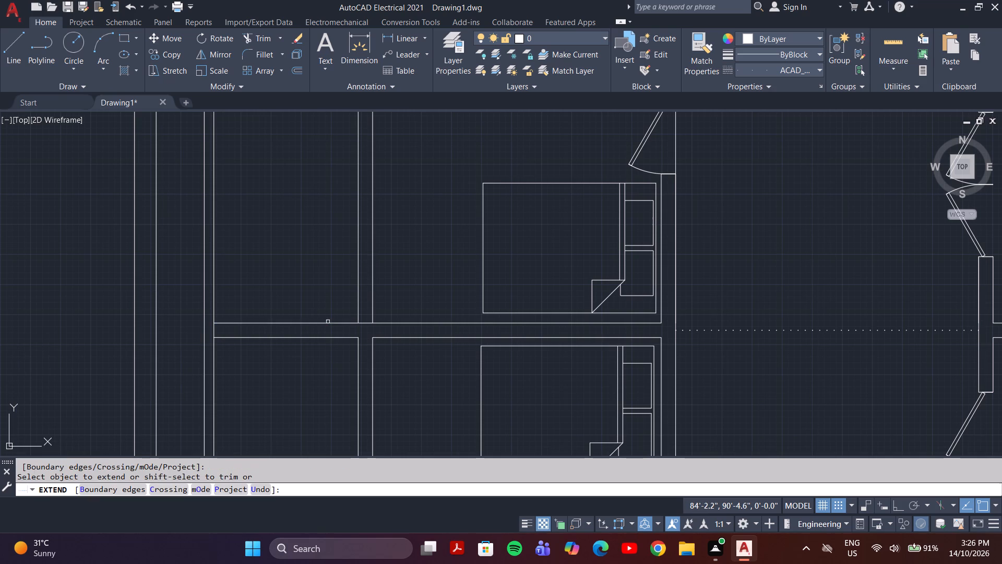
pyautogui.scroll(-2, 372, 236)
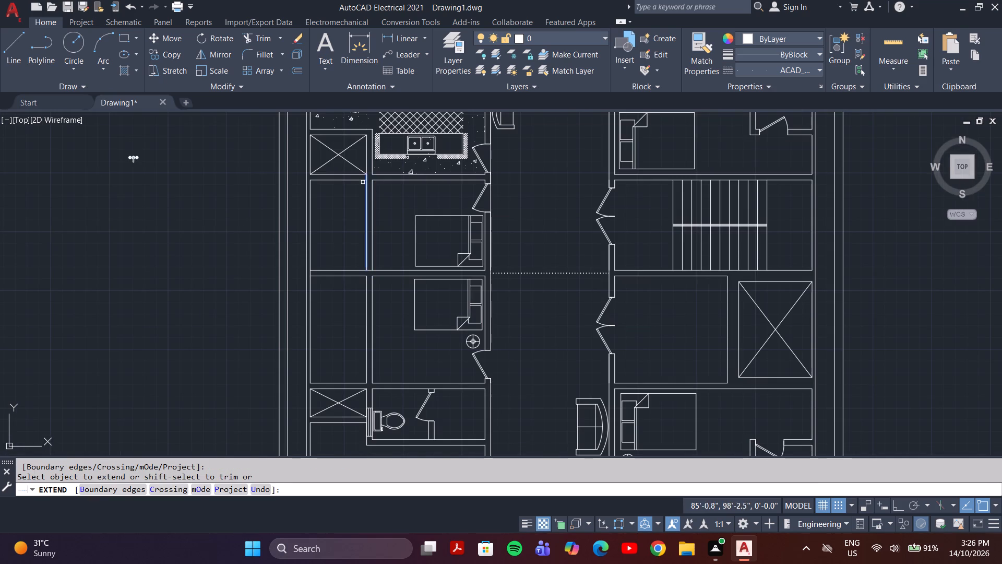
pyautogui.click(363, 182)
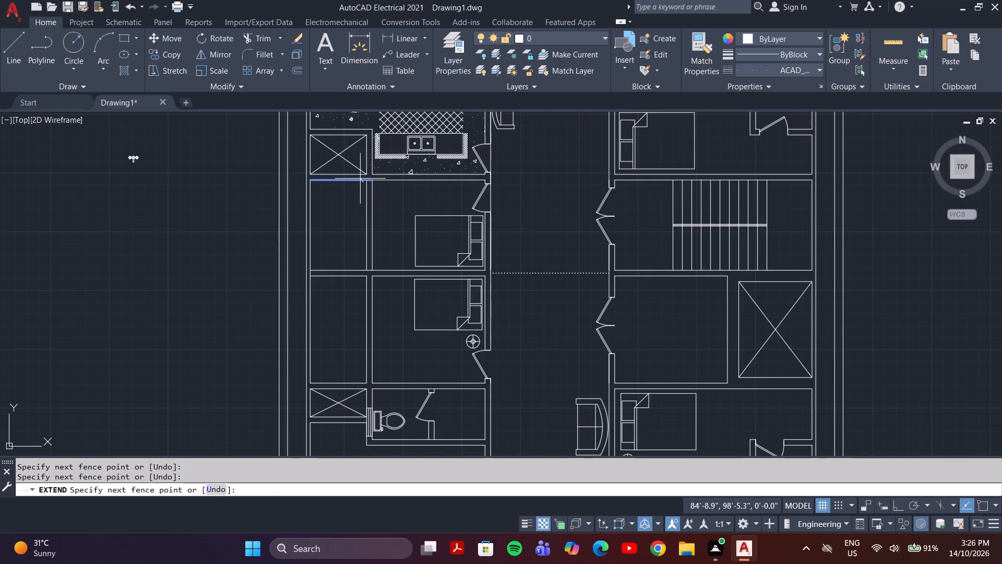
pyautogui.click(360, 179)
pyautogui.scroll(-1, 352, 205)
pyautogui.scroll(1, 352, 205)
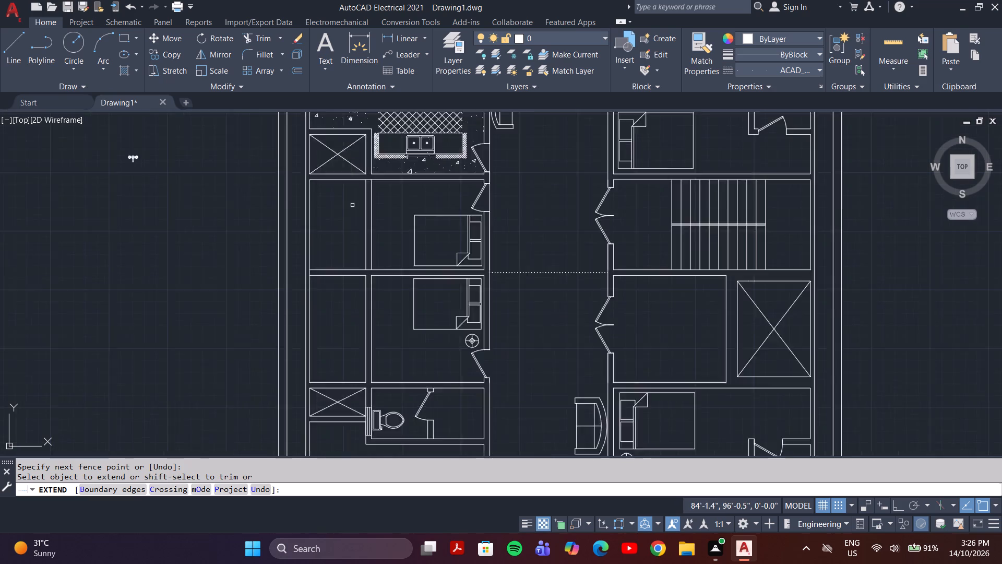
pyautogui.scroll(2, 352, 205)
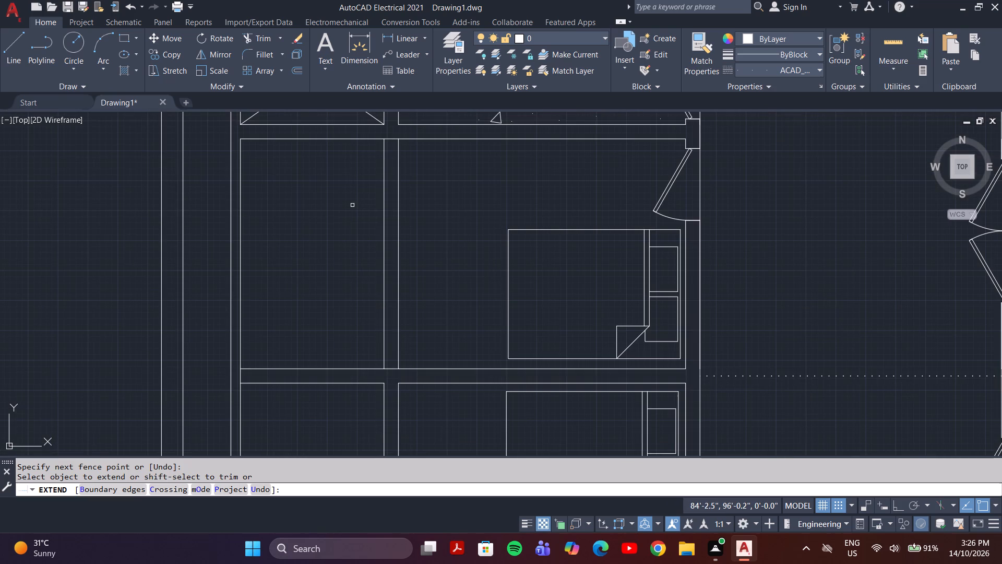
pyautogui.press('Escape')
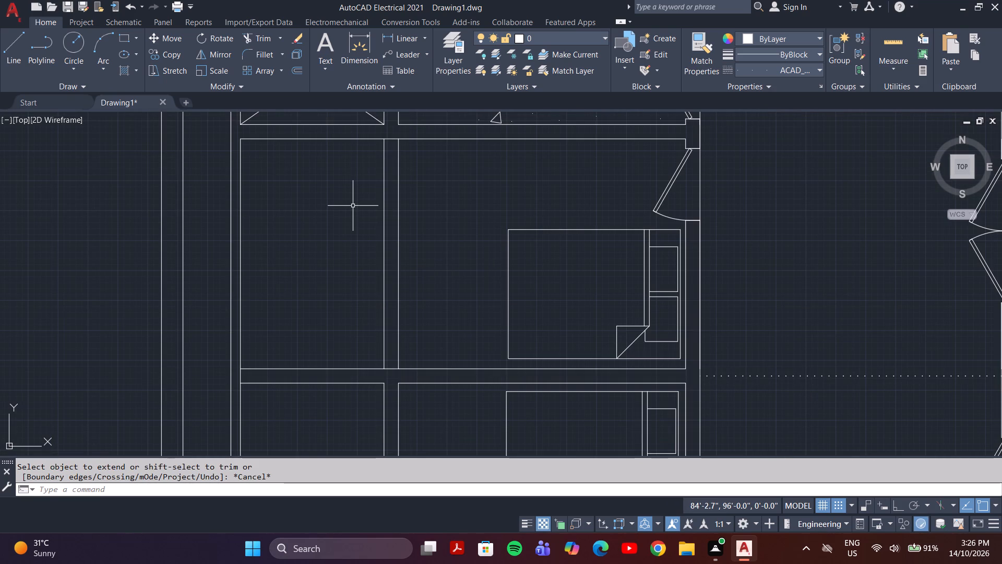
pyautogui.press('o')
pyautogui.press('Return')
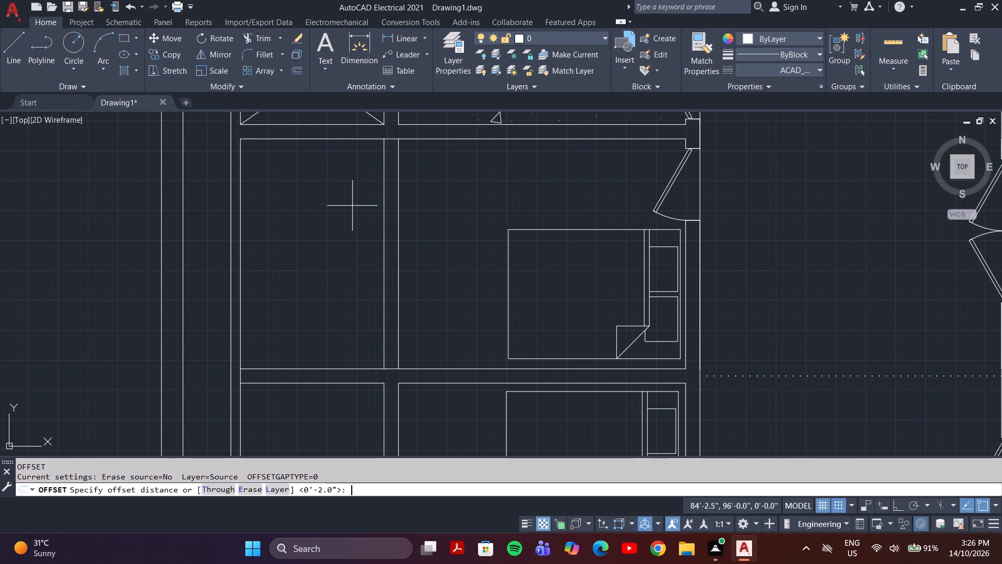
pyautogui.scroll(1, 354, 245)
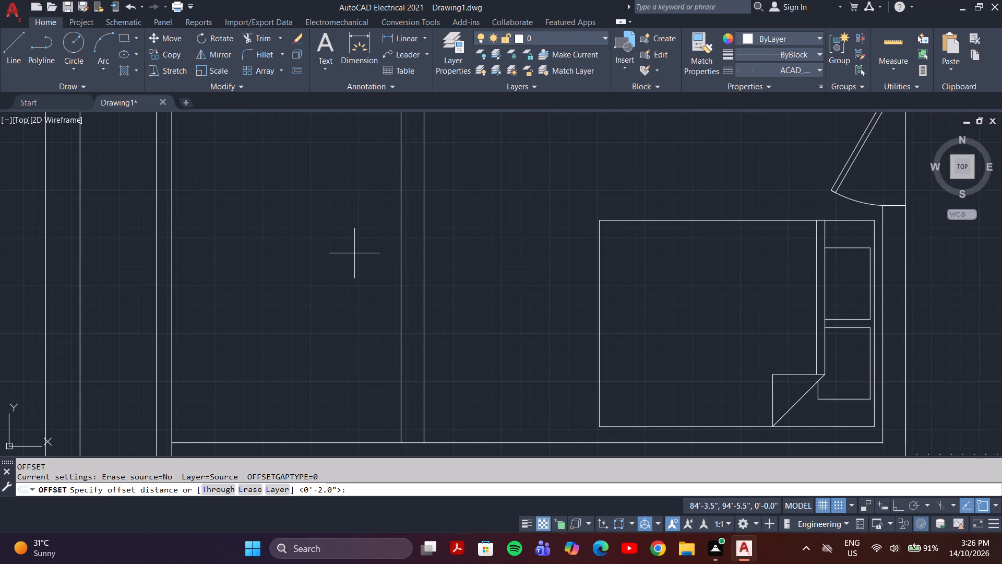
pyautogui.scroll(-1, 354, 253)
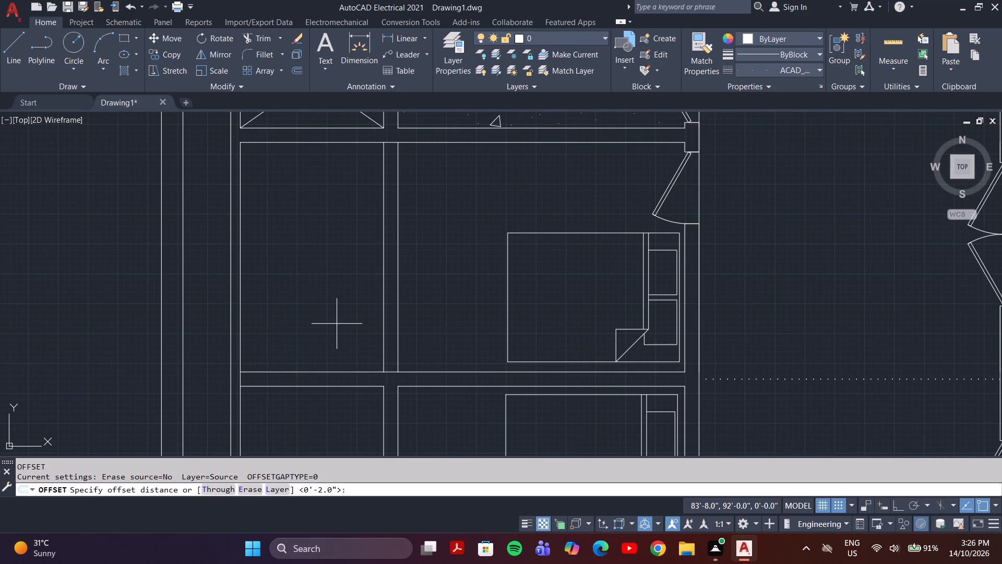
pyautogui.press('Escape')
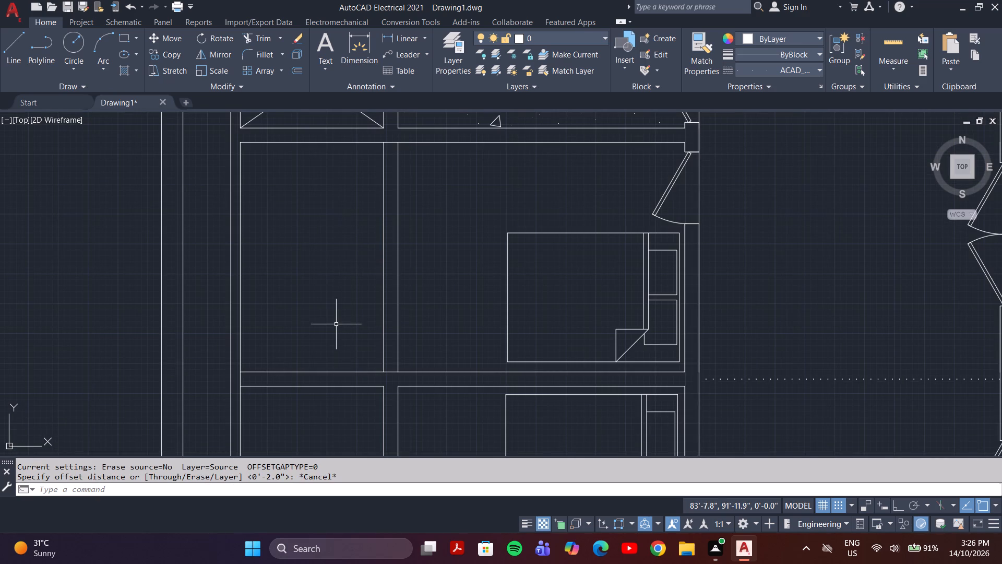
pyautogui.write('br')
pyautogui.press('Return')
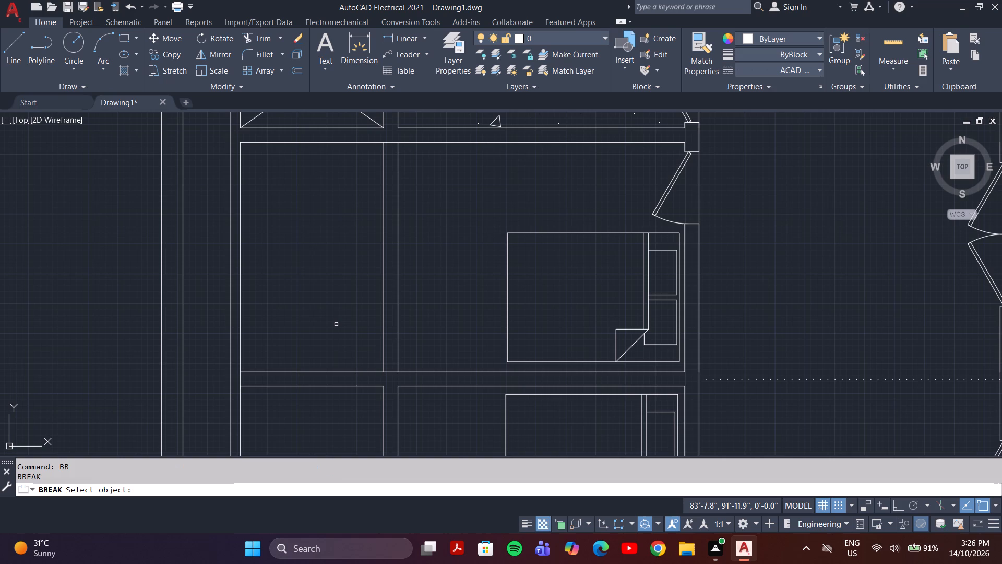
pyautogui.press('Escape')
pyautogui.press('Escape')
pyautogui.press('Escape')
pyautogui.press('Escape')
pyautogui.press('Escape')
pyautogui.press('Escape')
# Break the narrow room's extended south wall line at the partition's west face, using Break at Point.
pyautogui.write('br')
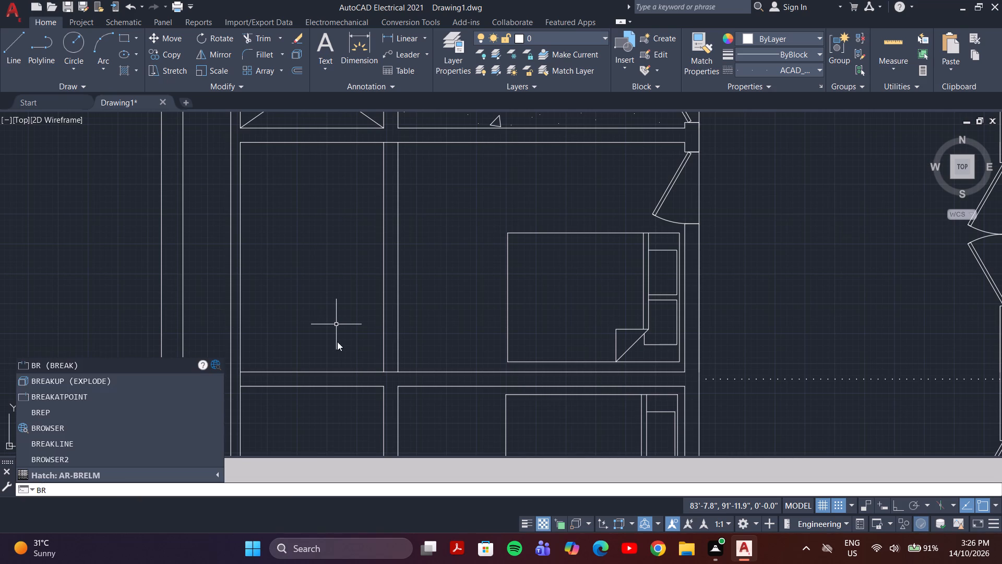
pyautogui.click(142, 394)
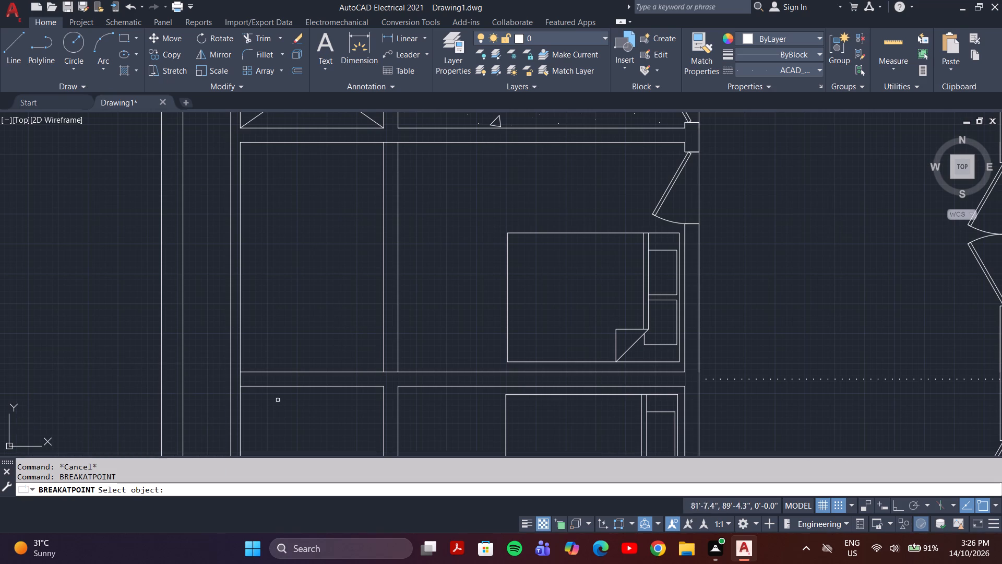
pyautogui.scroll(1, 383, 379)
pyautogui.click(392, 368)
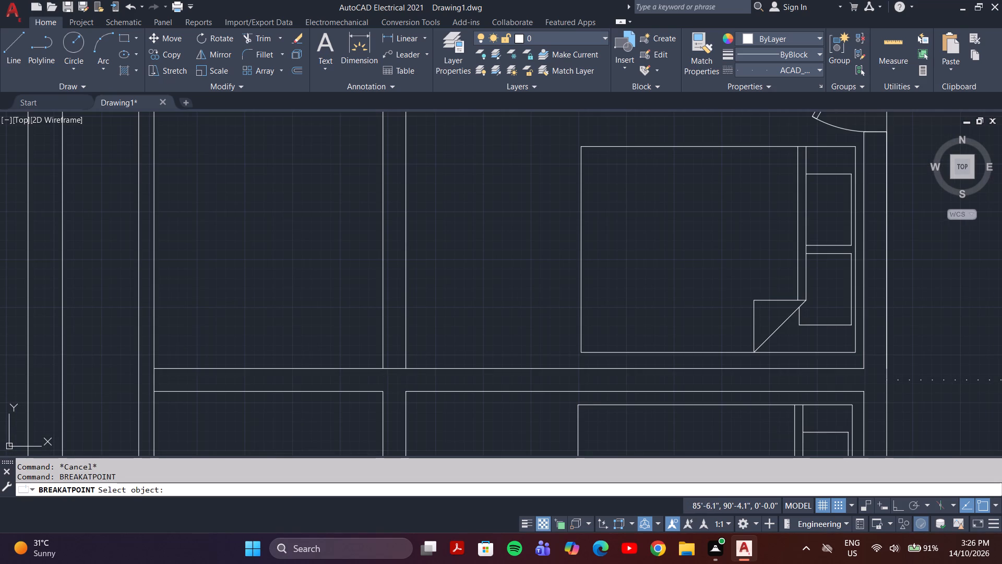
pyautogui.click(383, 369)
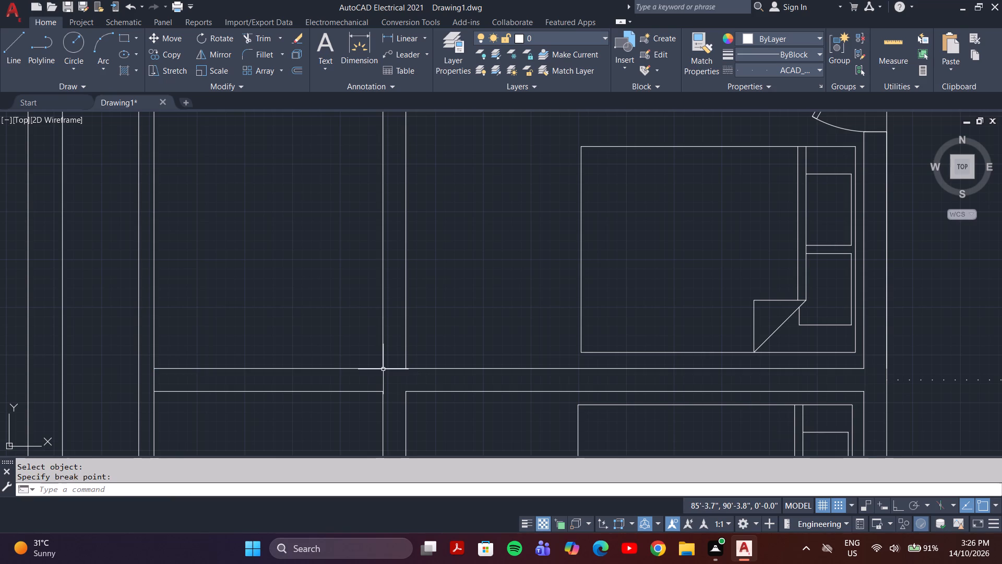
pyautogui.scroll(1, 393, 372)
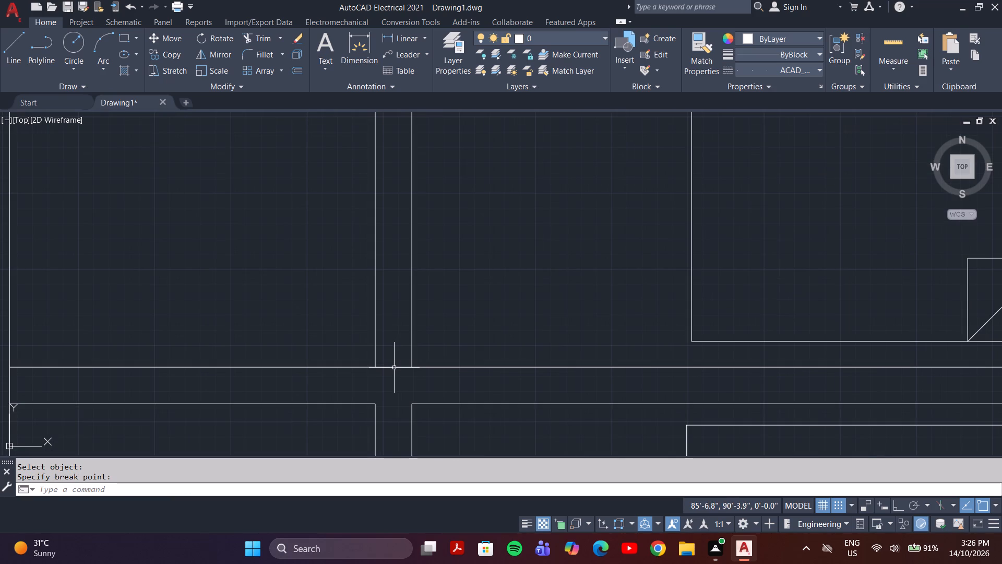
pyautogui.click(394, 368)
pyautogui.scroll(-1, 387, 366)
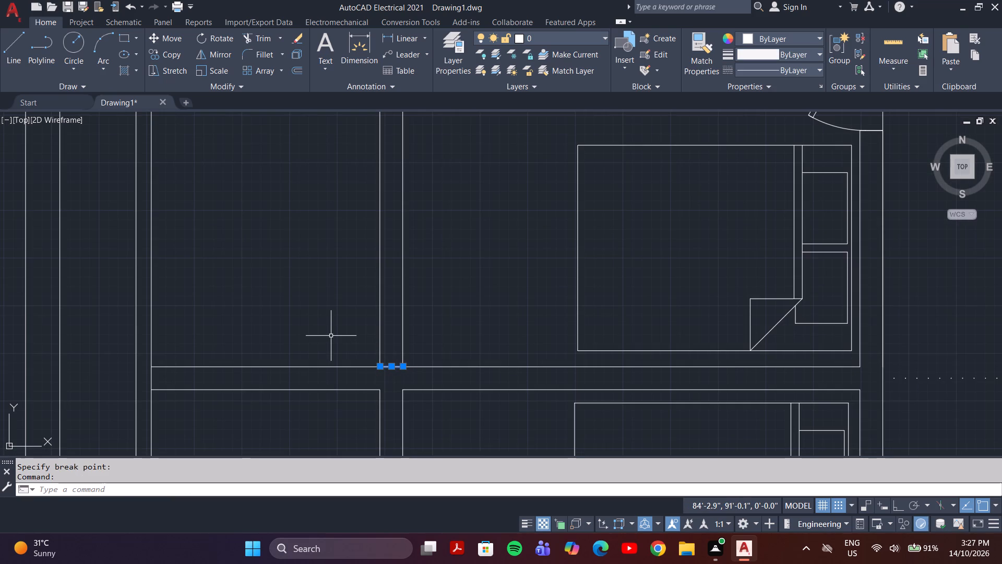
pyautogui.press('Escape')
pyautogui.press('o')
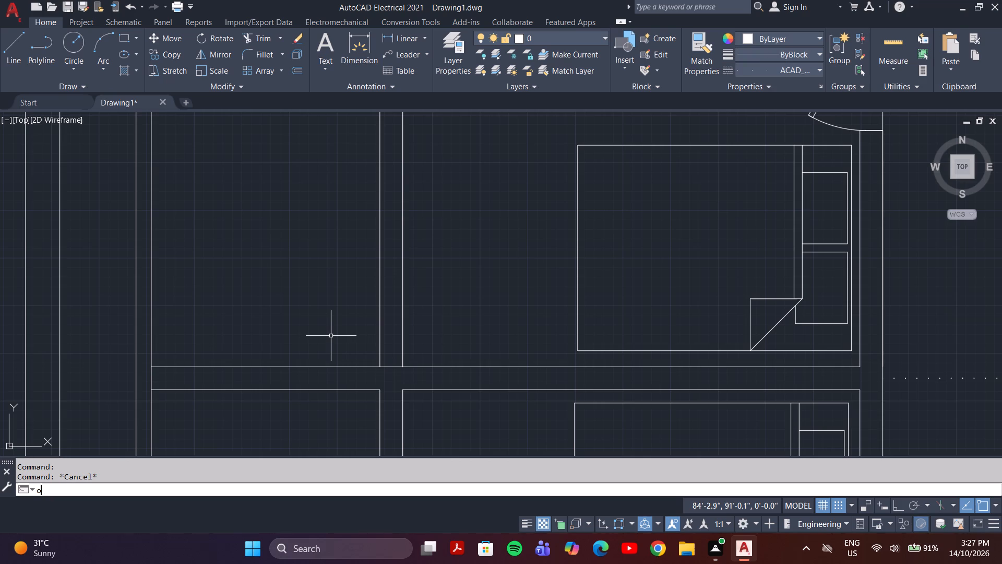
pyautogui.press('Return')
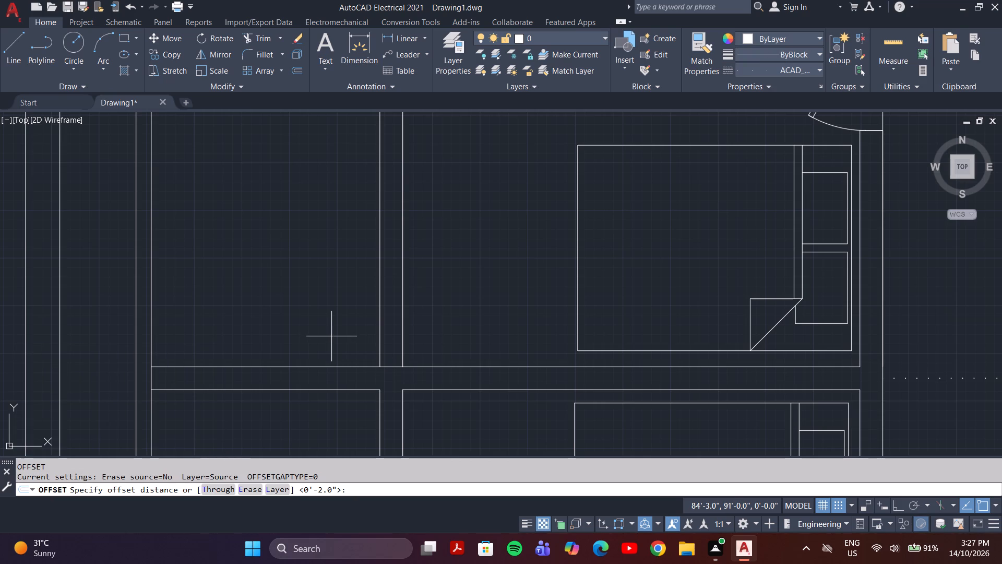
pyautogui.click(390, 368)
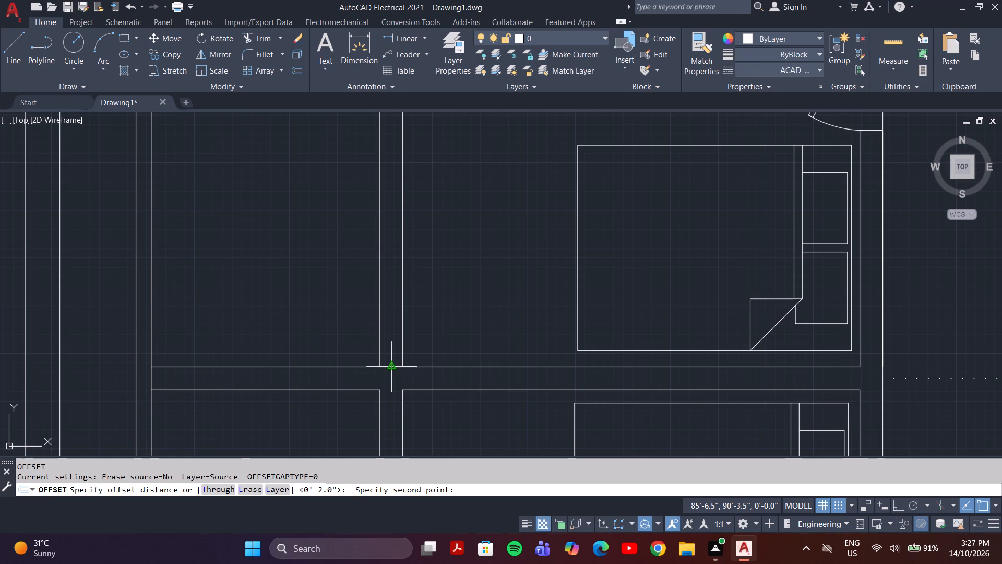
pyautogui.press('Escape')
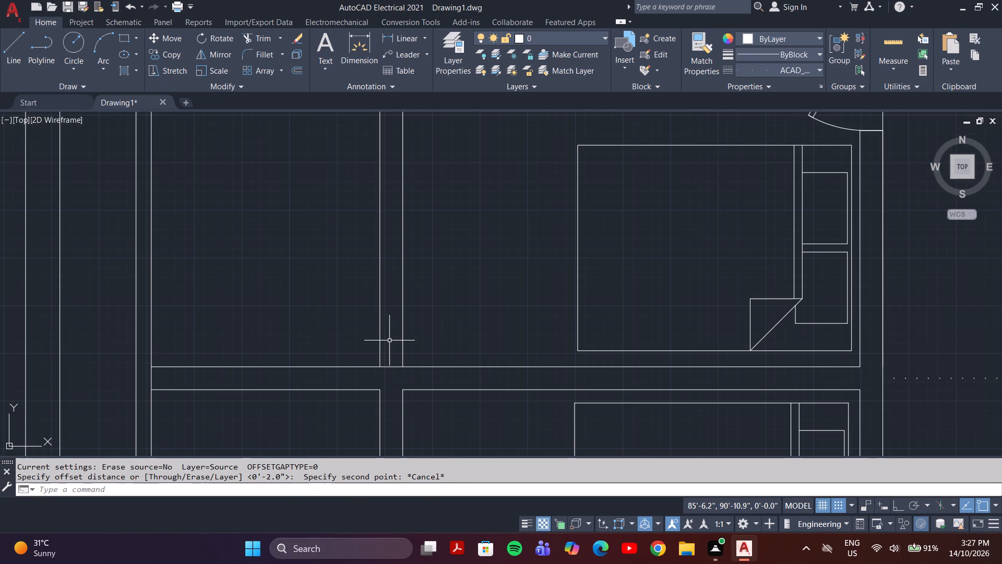
# Offset the short south wall segment between the partition's two faces 2' north into the partition.
pyautogui.press('o')
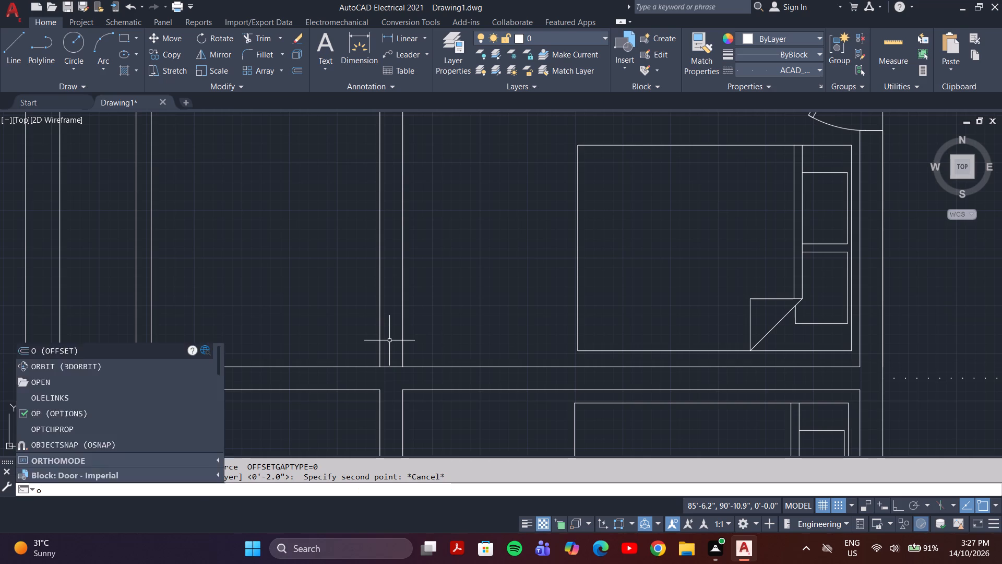
pyautogui.press('Return')
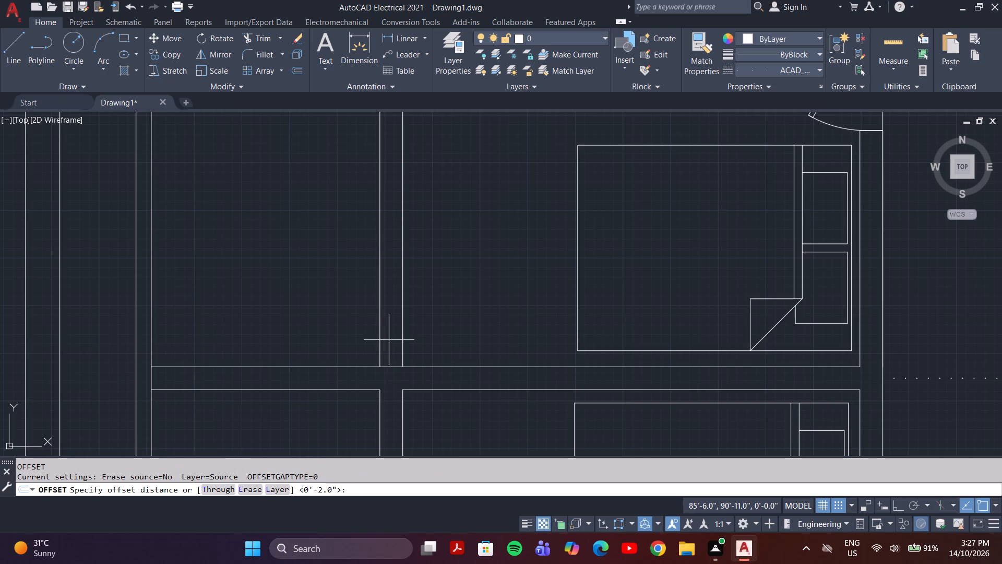
pyautogui.write("2'")
pyautogui.press('Return')
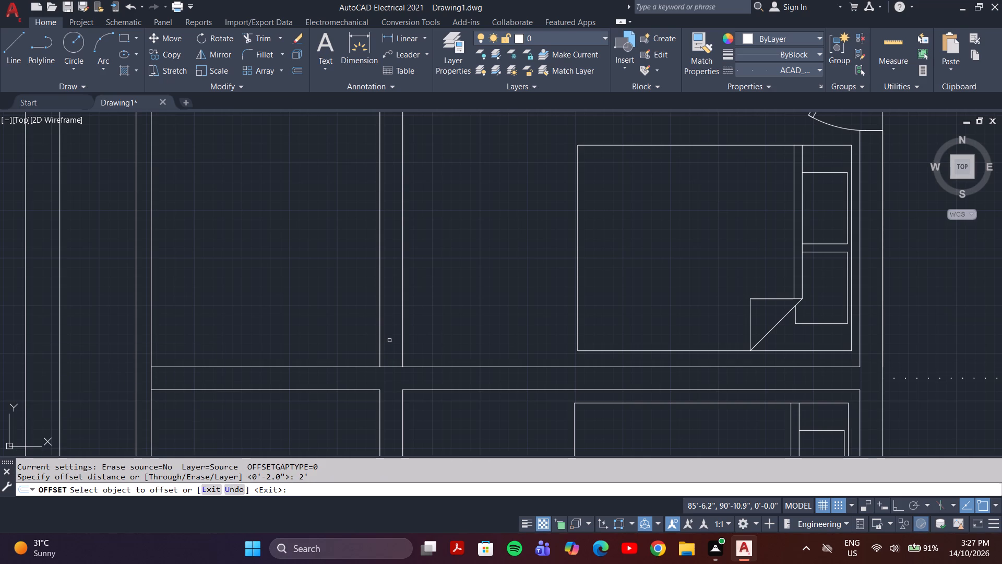
pyautogui.click(387, 366)
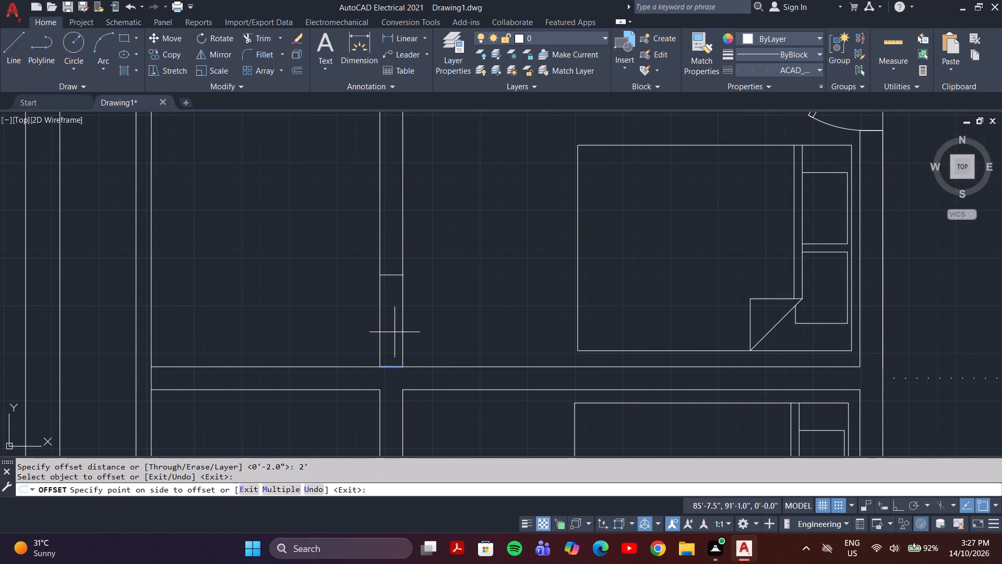
pyautogui.click(395, 332)
pyautogui.scroll(-4, 425, 145)
pyautogui.scroll(3, 433, 119)
pyautogui.scroll(-3, 433, 119)
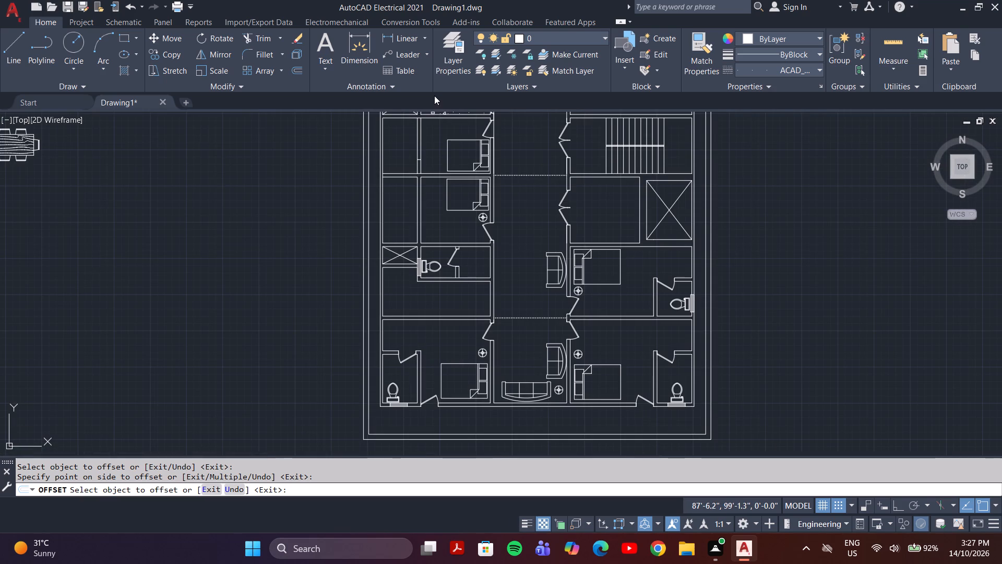
pyautogui.scroll(3, 434, 104)
pyautogui.scroll(-1, 441, 137)
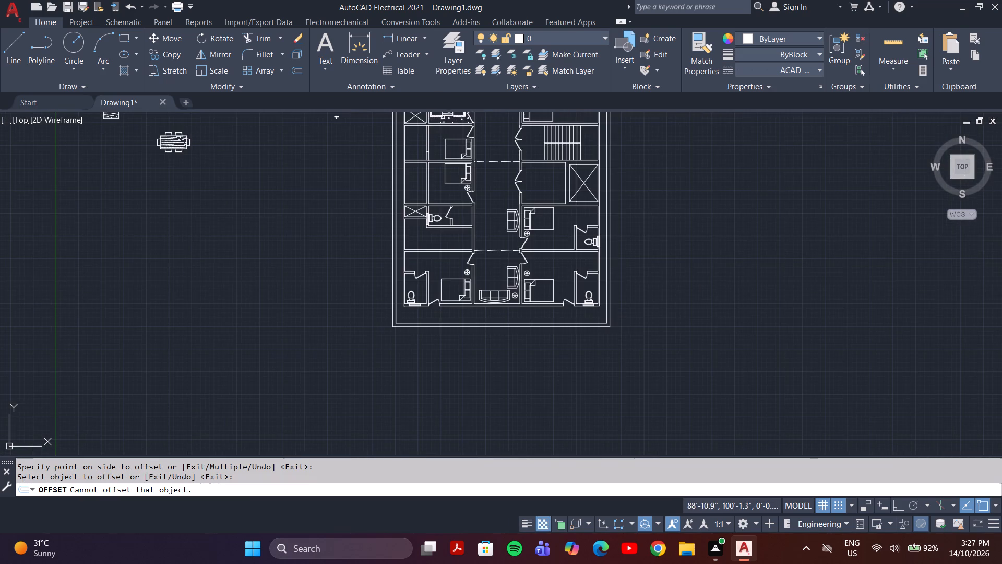
pyautogui.scroll(4, 443, 117)
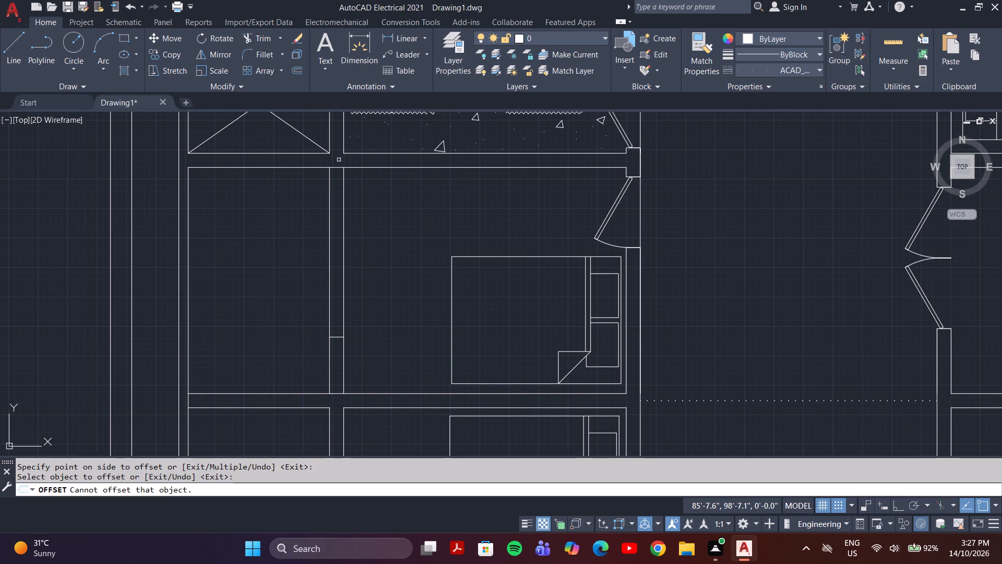
pyautogui.press('Escape')
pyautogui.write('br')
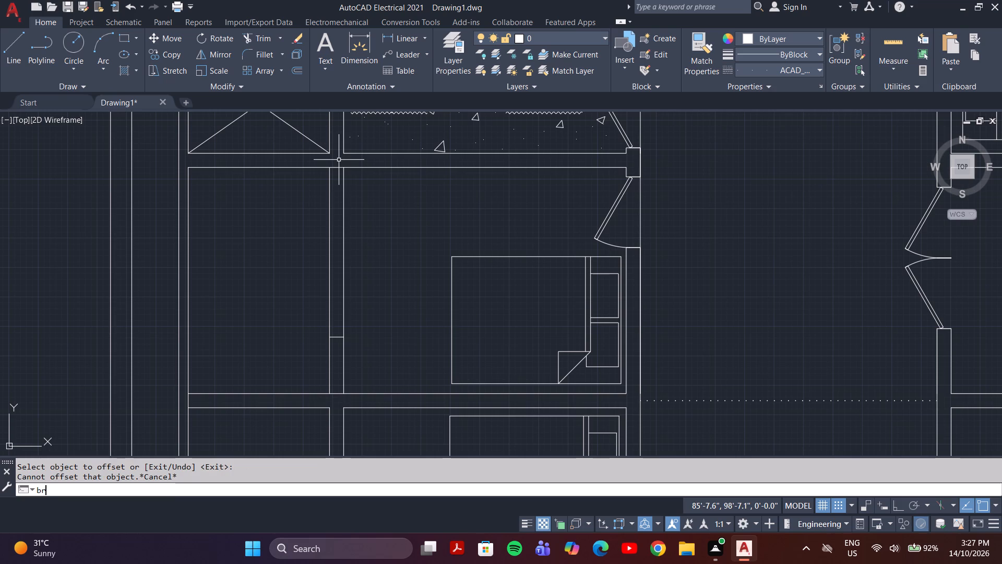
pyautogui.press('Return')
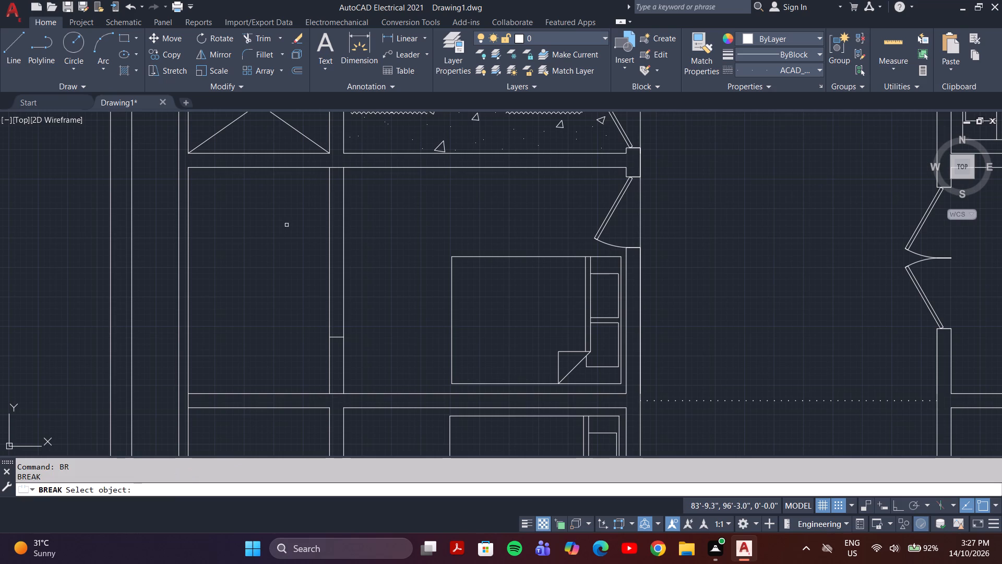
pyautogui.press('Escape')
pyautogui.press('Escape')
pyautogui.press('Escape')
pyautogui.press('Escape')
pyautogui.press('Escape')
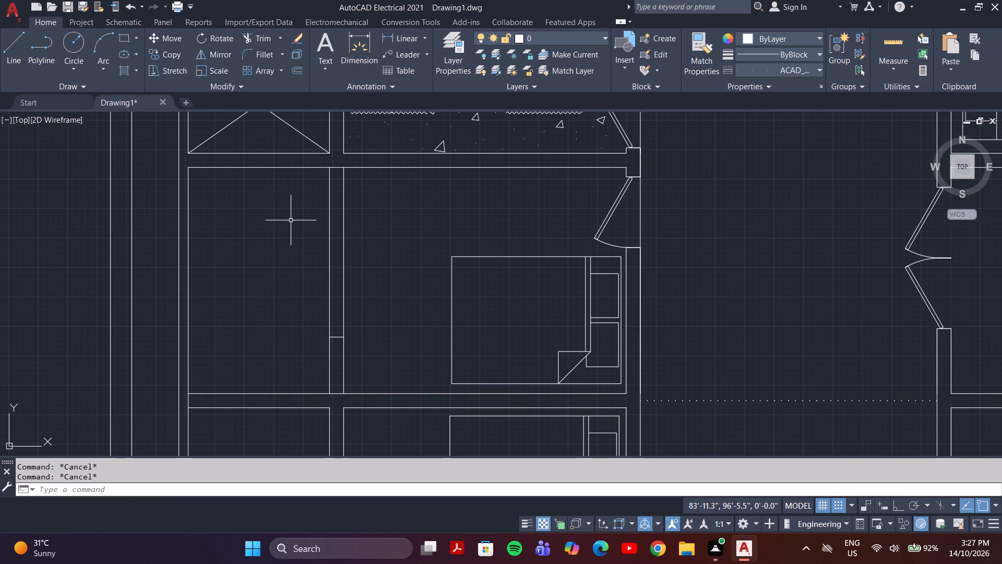
# Break the narrow room's extended north wall line at the partition's west face, using Break at Point.
pyautogui.write('br')
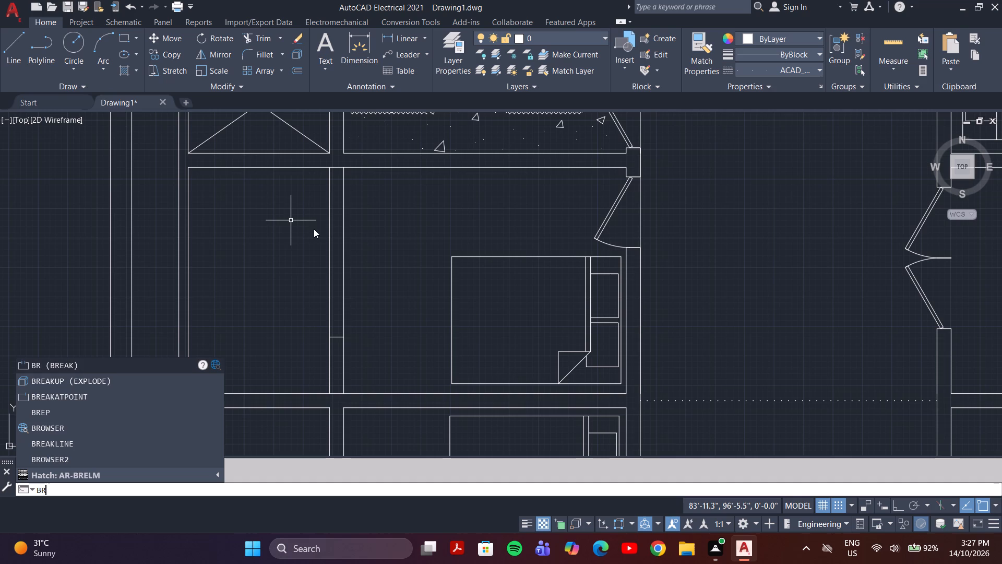
pyautogui.click(126, 399)
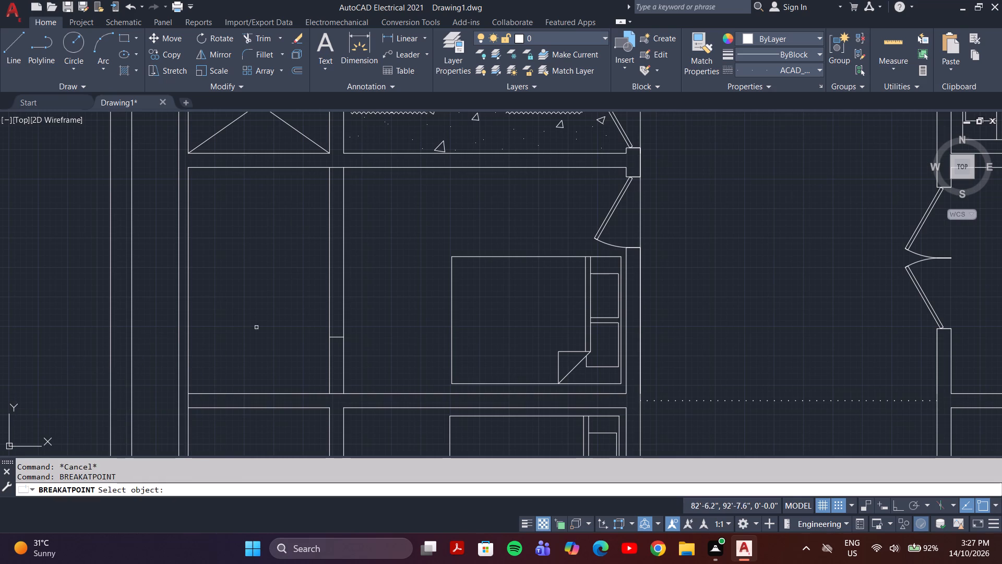
pyautogui.click(336, 167)
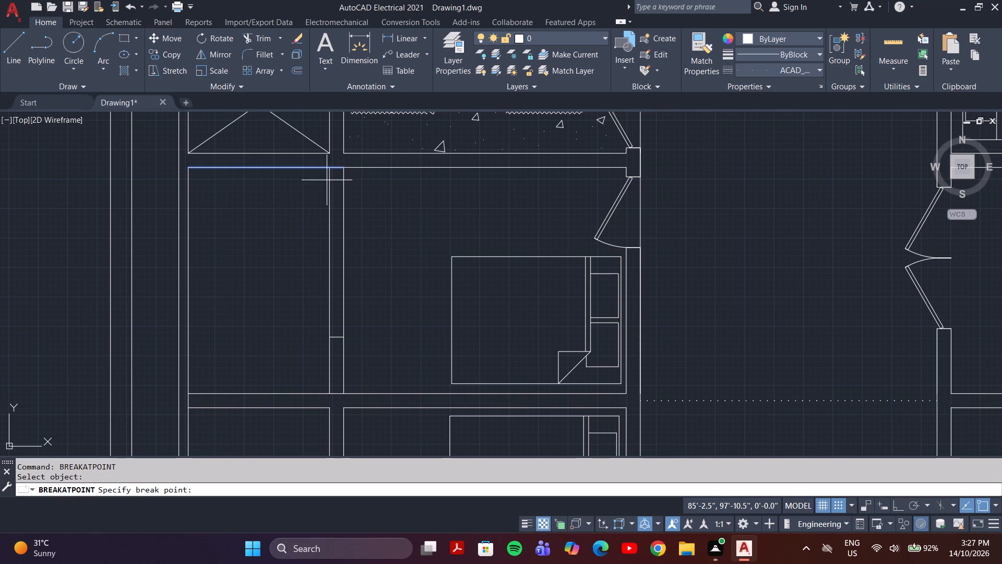
pyautogui.scroll(2, 326, 180)
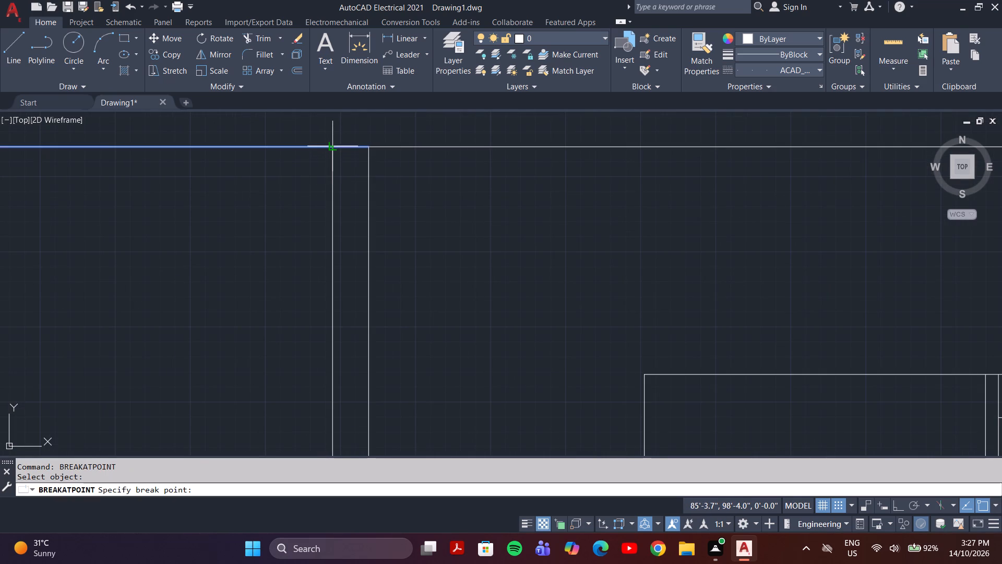
pyautogui.click(334, 145)
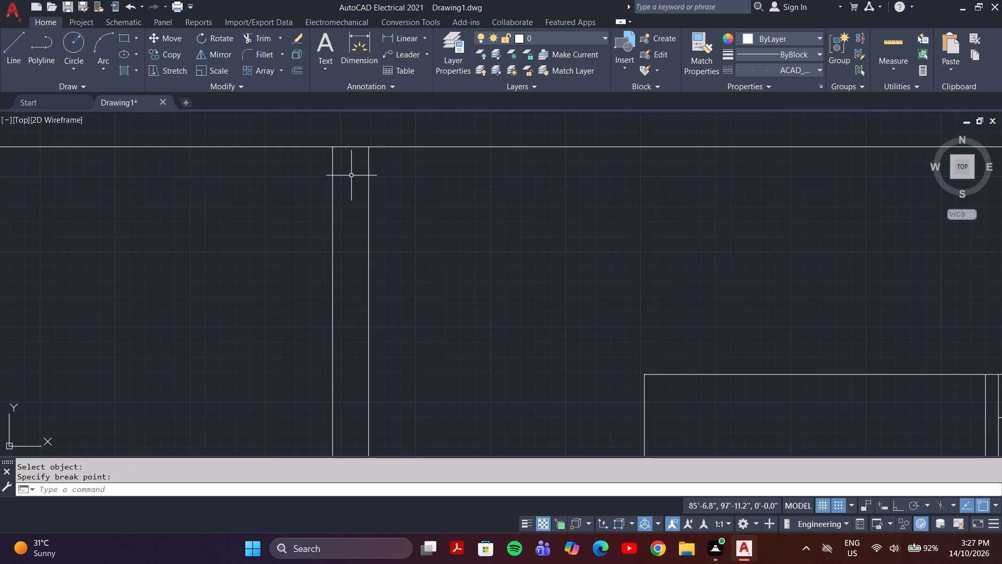
pyautogui.press('Escape')
# Offset the short north wall segment between the partition's two faces 2' south into the partition.
pyautogui.press('o')
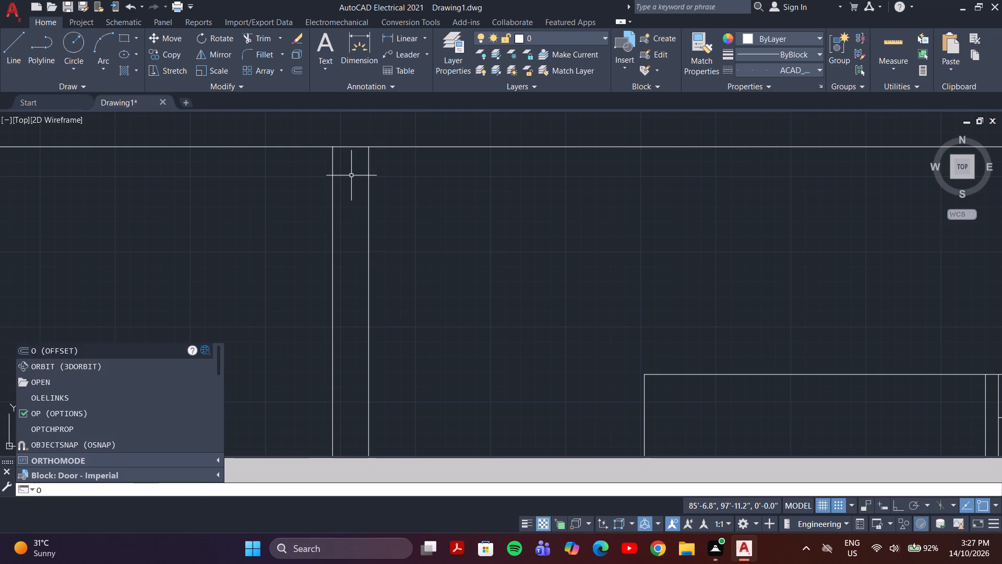
pyautogui.press('Return')
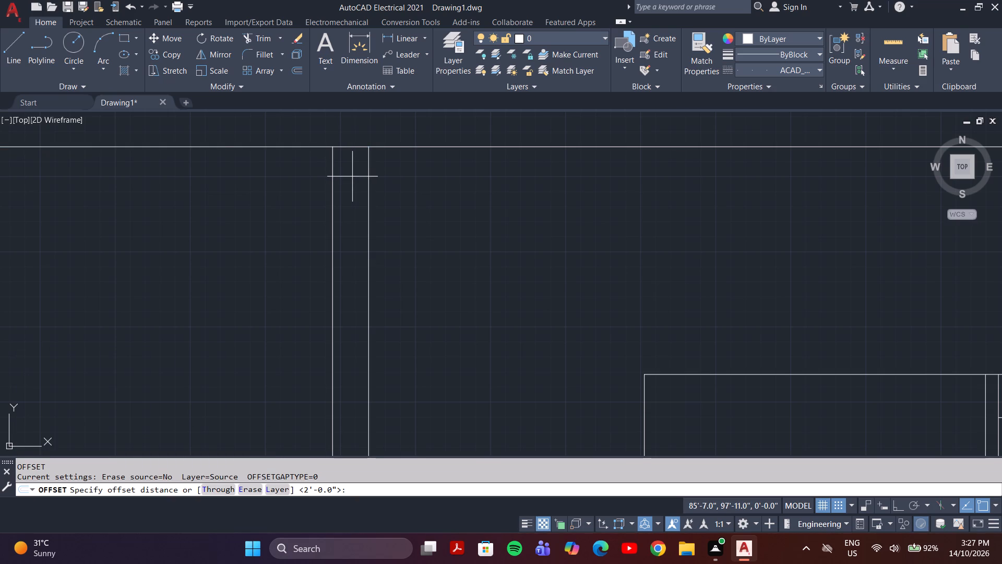
pyautogui.press('2')
pyautogui.press("'")
pyautogui.press('Return')
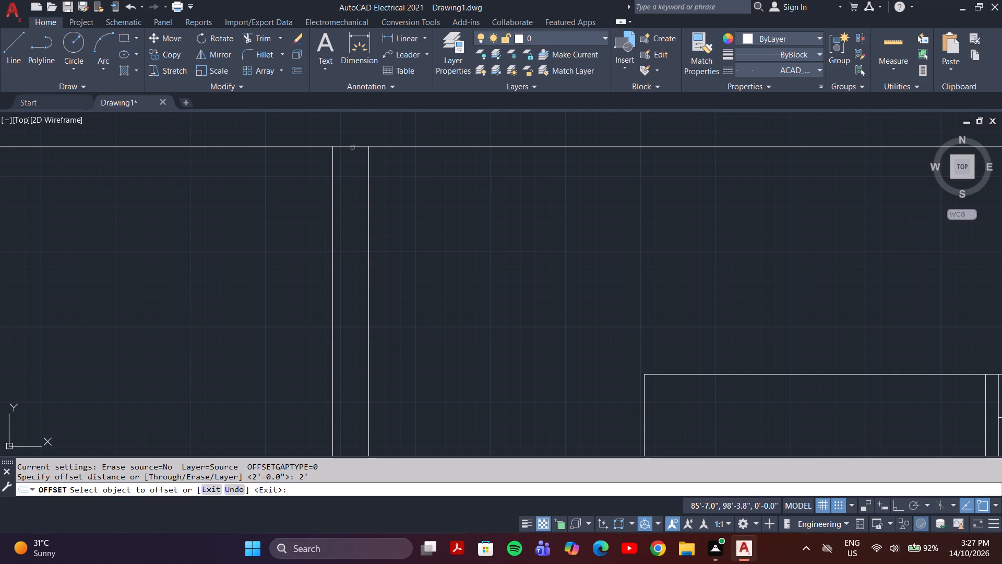
pyautogui.click(352, 146)
pyautogui.click(345, 220)
pyautogui.scroll(-2, 346, 218)
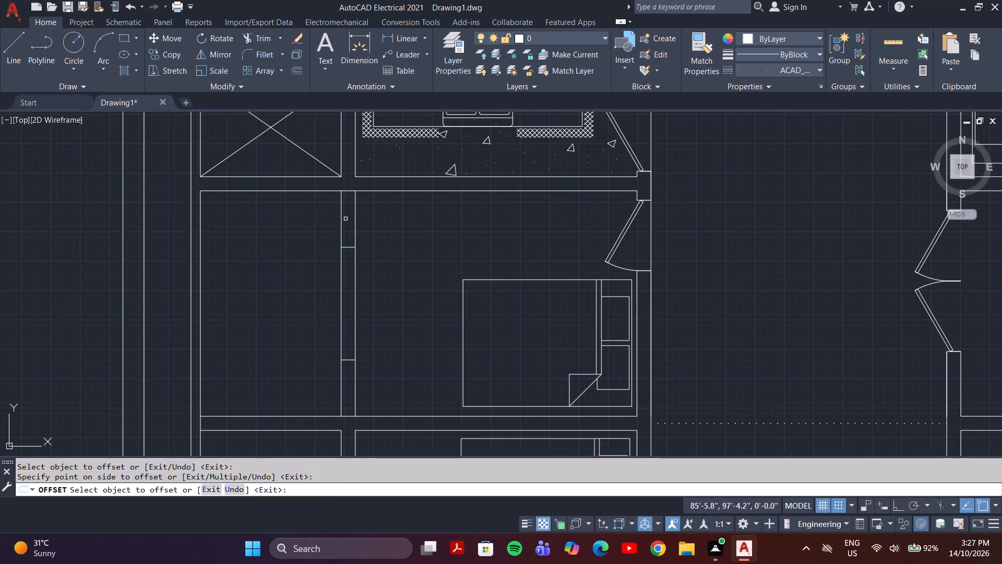
pyautogui.scroll(-1, 351, 299)
pyautogui.scroll(1, 356, 321)
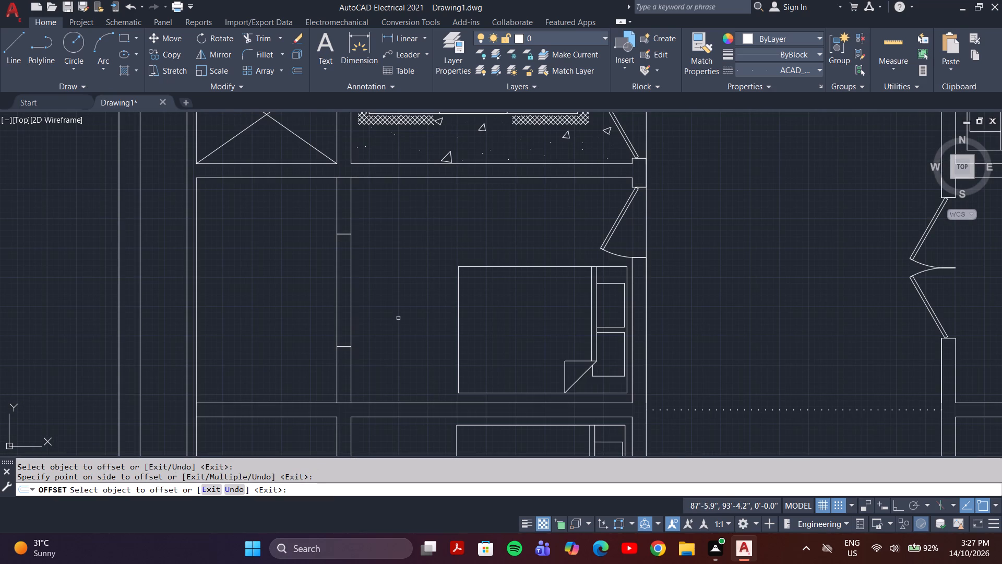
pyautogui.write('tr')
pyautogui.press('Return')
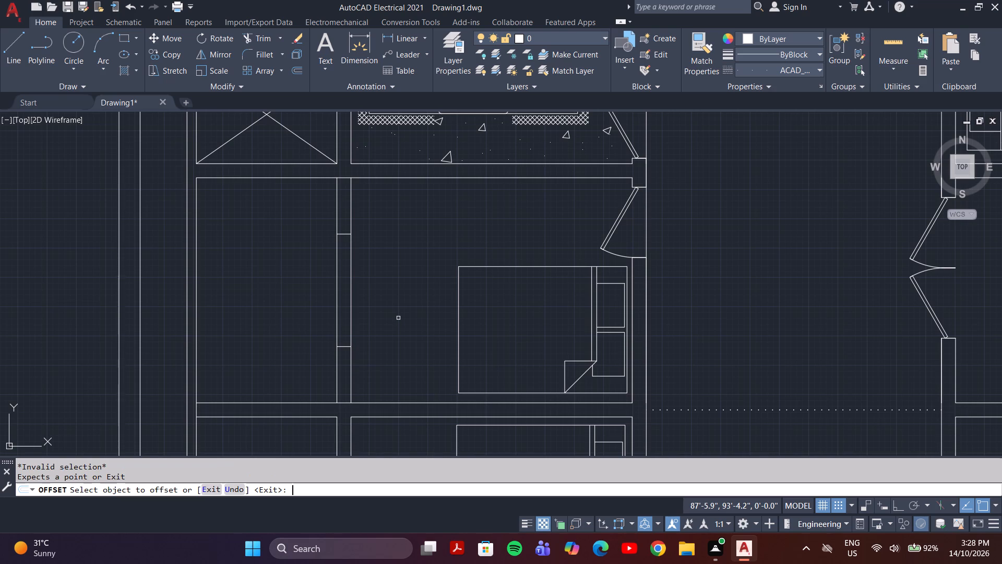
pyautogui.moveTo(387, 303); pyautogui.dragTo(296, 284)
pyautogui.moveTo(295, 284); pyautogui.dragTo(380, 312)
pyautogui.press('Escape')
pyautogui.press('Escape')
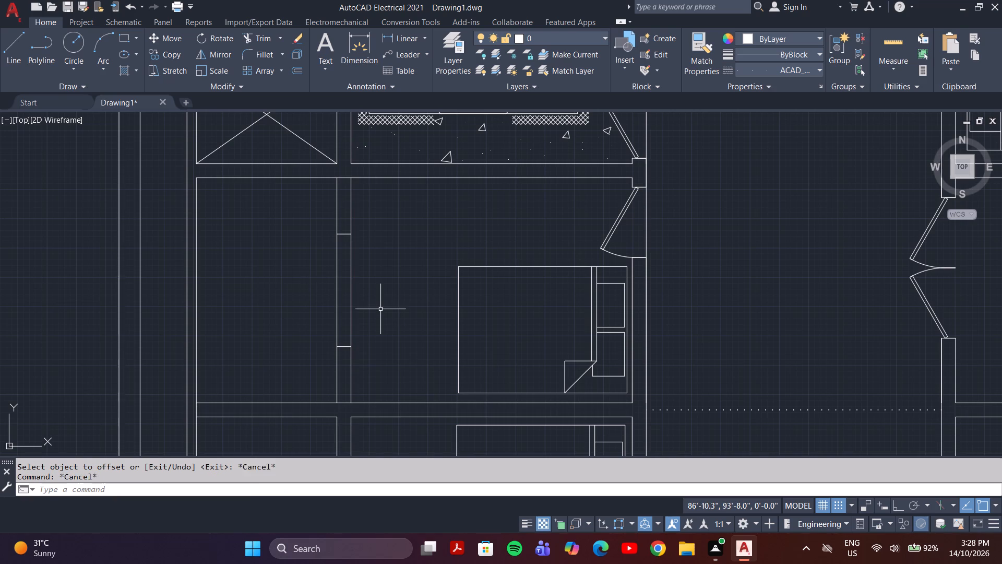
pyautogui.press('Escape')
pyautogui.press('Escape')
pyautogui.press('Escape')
# Trim both partition faces between the two offset lines, plus the short wall segments across the partition's north and south ends.
pyautogui.write('tr')
pyautogui.press('Return')
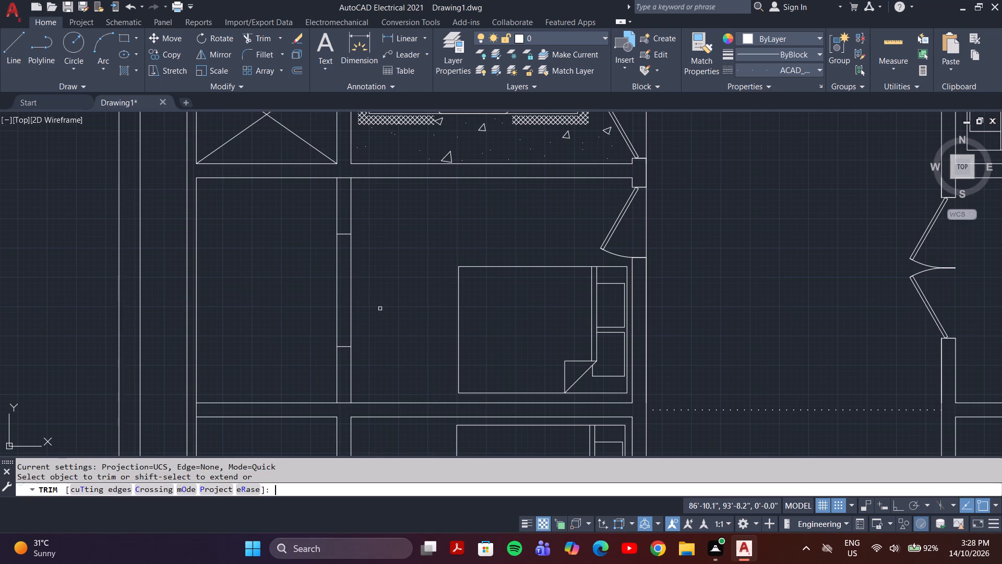
pyautogui.moveTo(302, 303); pyautogui.dragTo(369, 298)
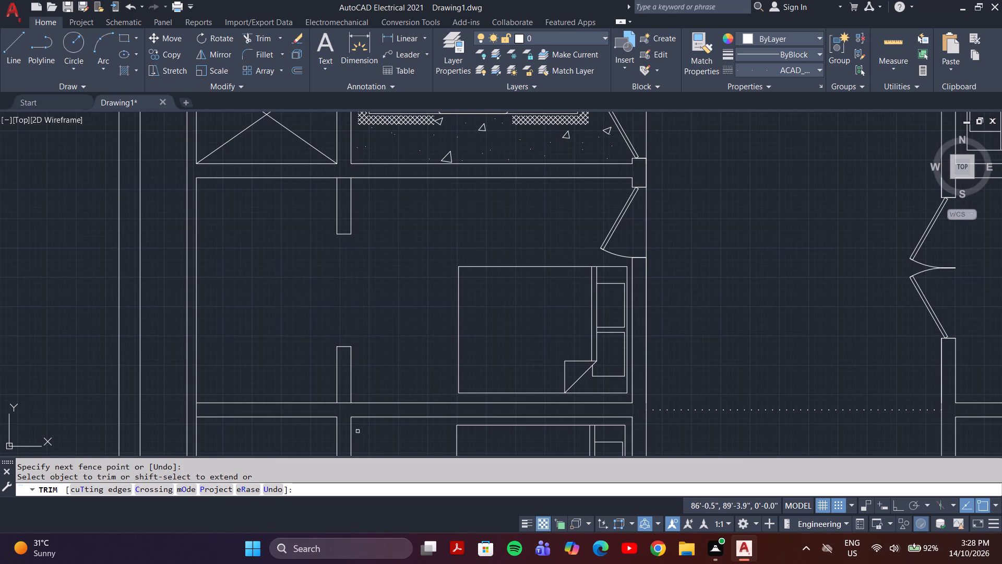
pyautogui.moveTo(340, 411); pyautogui.dragTo(344, 394)
pyautogui.moveTo(348, 168); pyautogui.dragTo(348, 175)
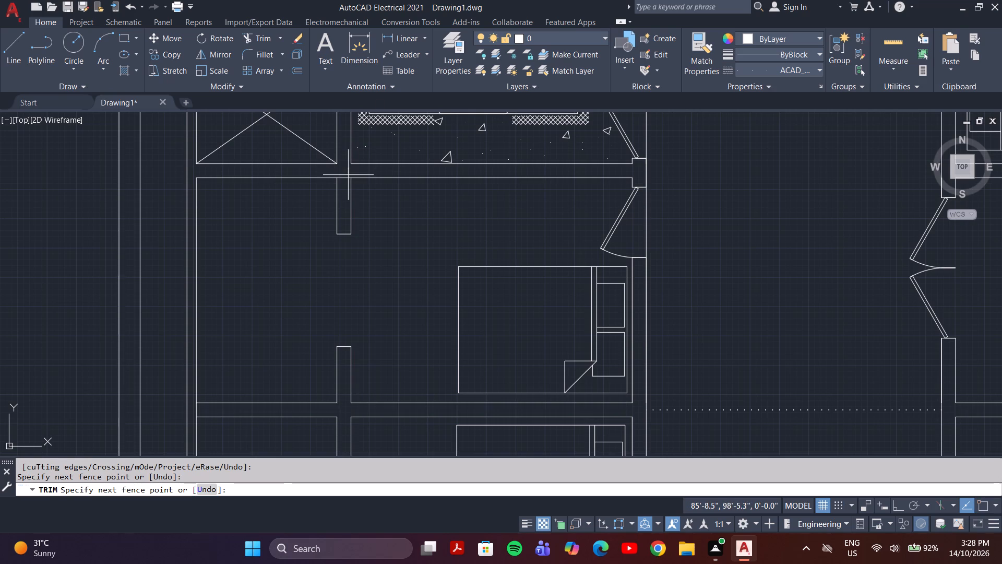
pyautogui.moveTo(348, 175); pyautogui.dragTo(347, 184)
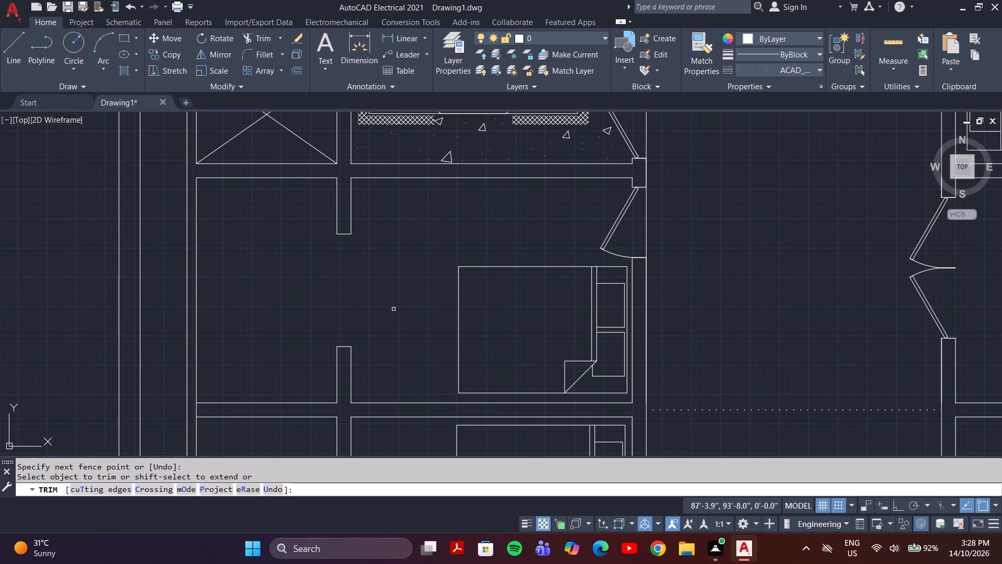
pyautogui.scroll(-3, 394, 305)
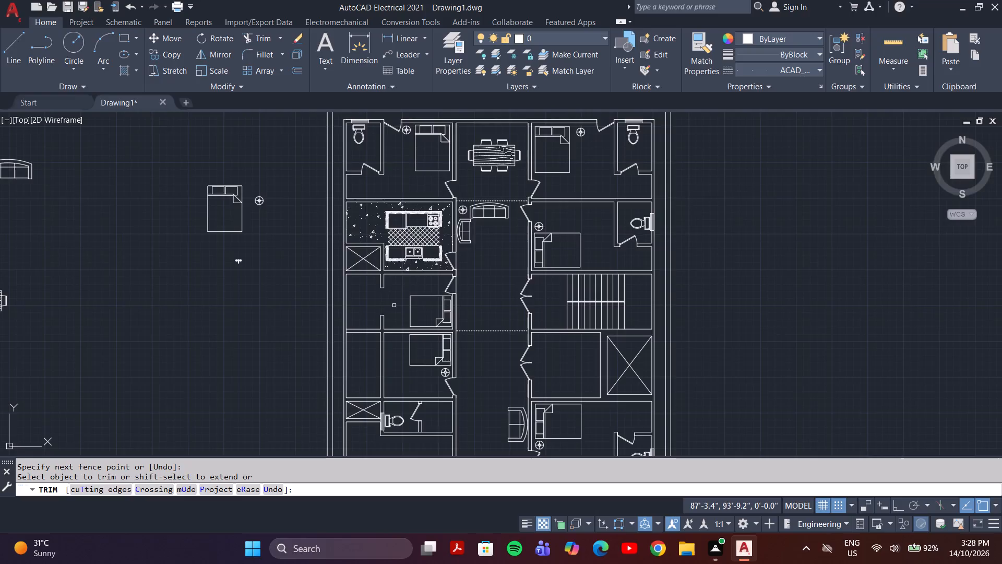
pyautogui.scroll(-1, 371, 385)
pyautogui.scroll(2, 371, 385)
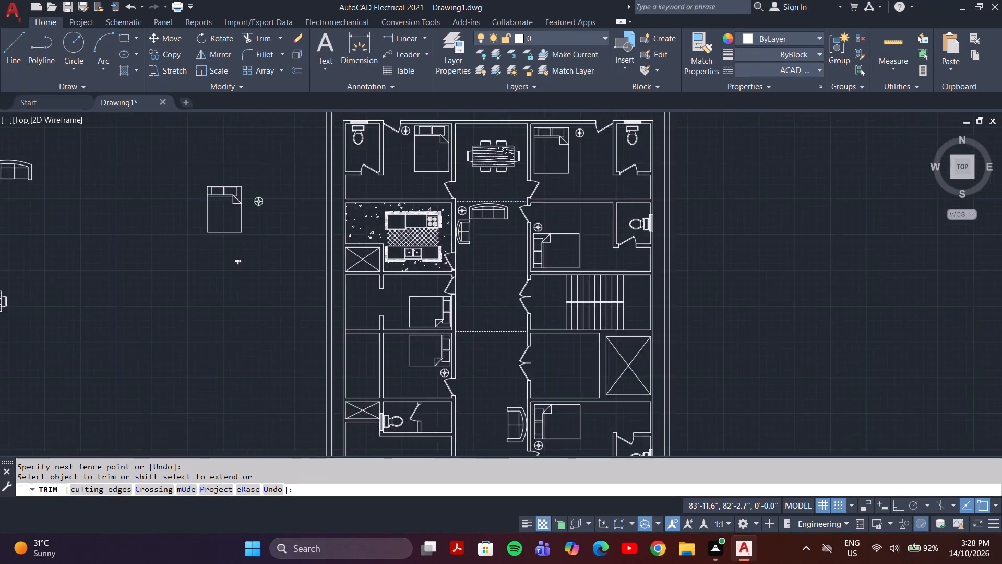
# Set the linetype to ByLayer and draw a line across the partition opening along its east face.
pyautogui.scroll(1, 384, 399)
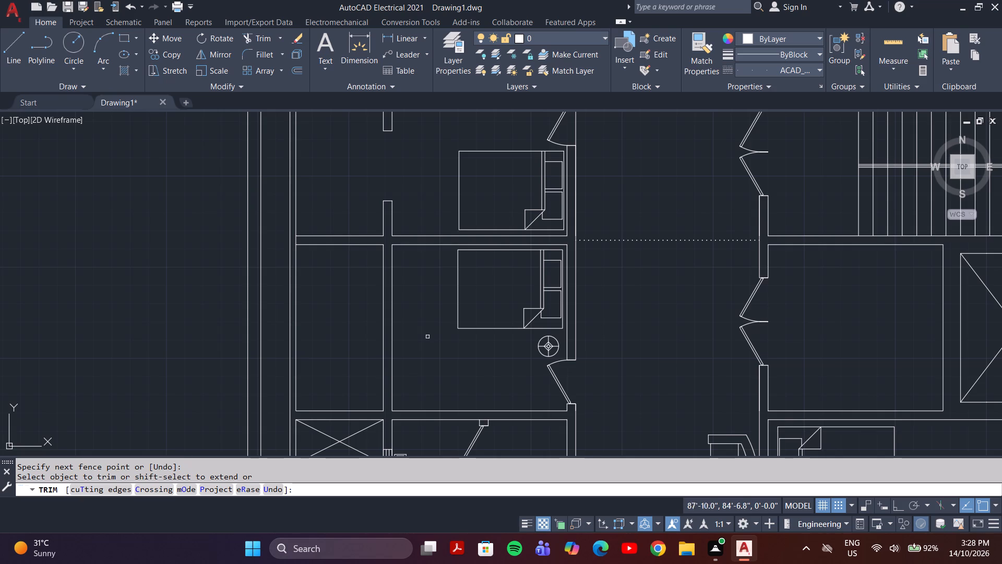
pyautogui.press('Escape')
pyautogui.press('l')
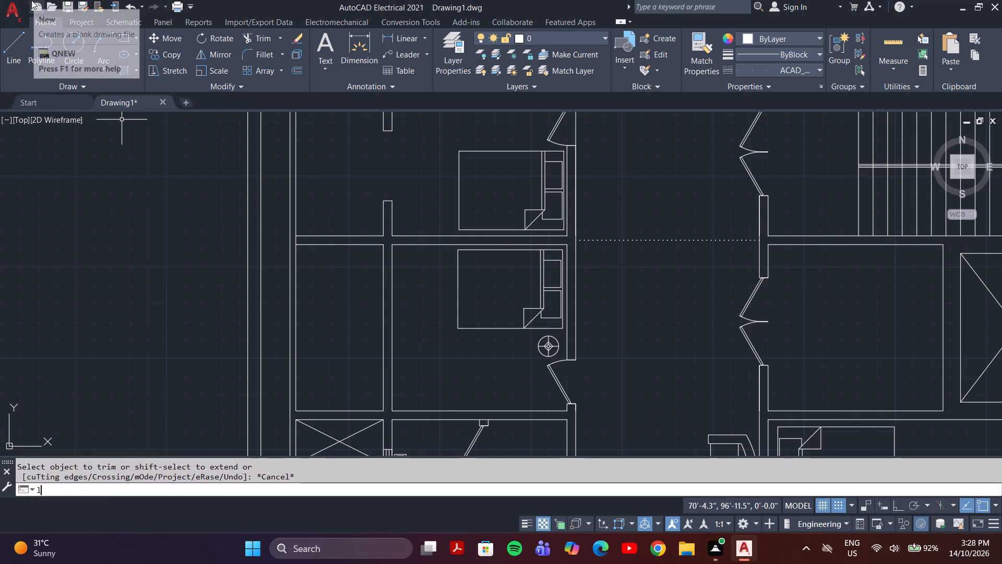
pyautogui.press('Return')
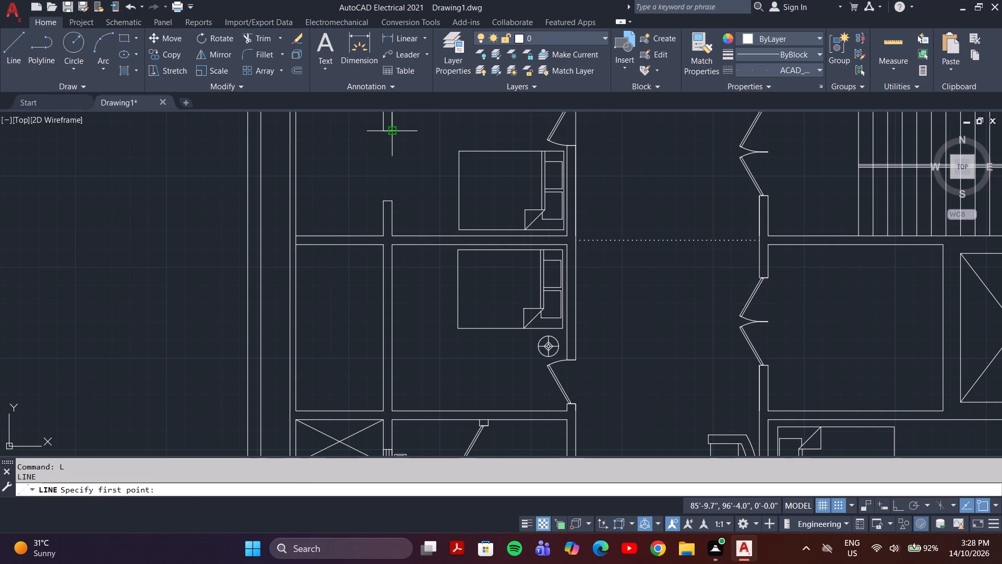
pyautogui.click(393, 132)
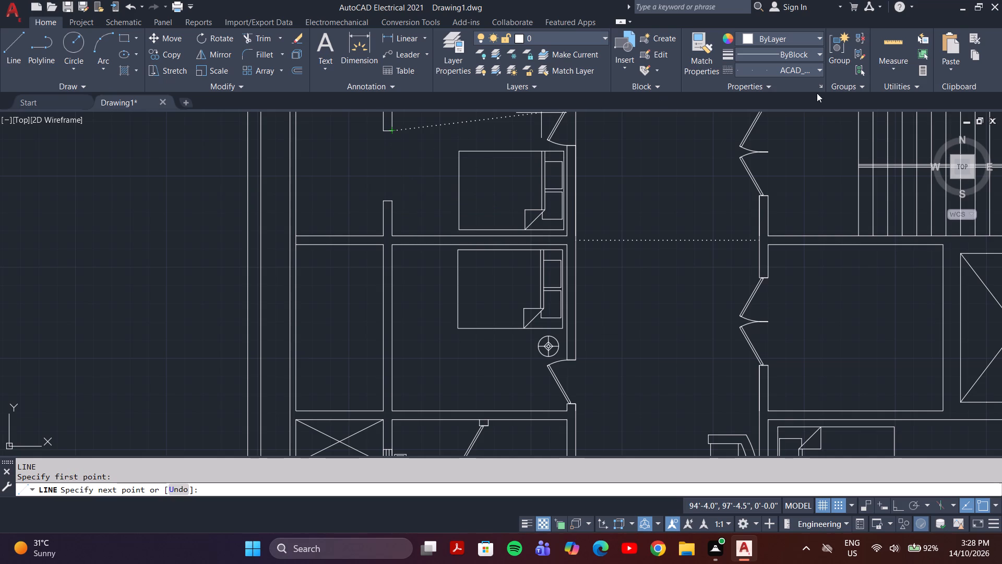
pyautogui.click(803, 66)
pyautogui.click(788, 89)
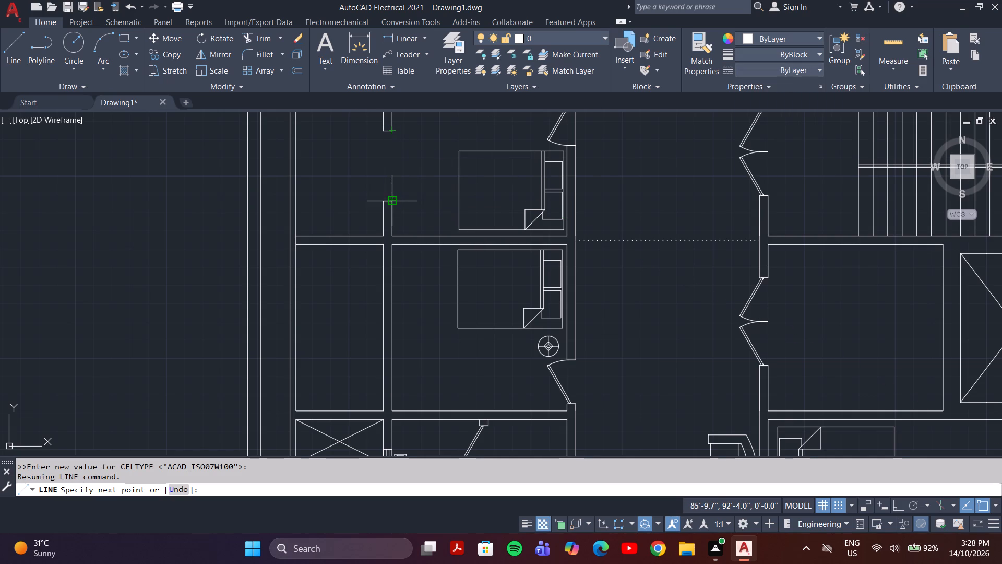
pyautogui.click(392, 201)
pyautogui.click(417, 181)
pyautogui.press('space')
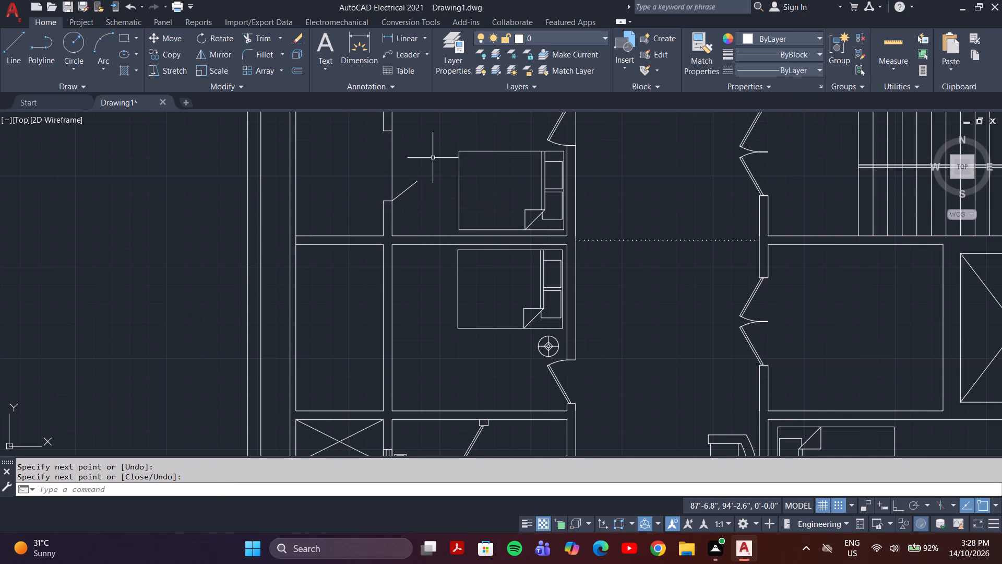
# Erase the stray diagonal line segment at the south end of the partition opening.
pyautogui.click(440, 204)
pyautogui.click(413, 177)
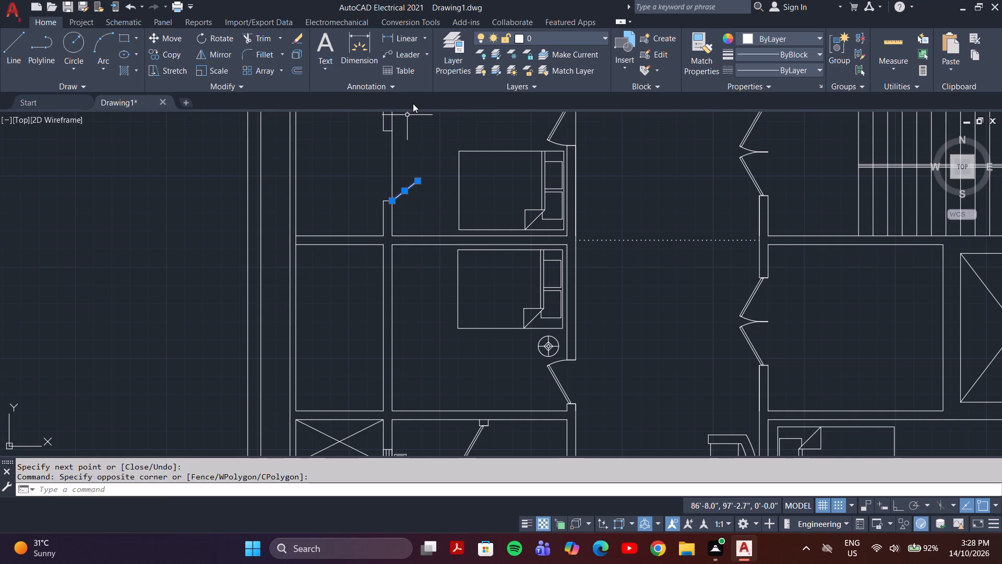
pyautogui.press('Delete')
# Draw a line across the partition opening along its west face, joining the two jamb corners.
pyautogui.press('l')
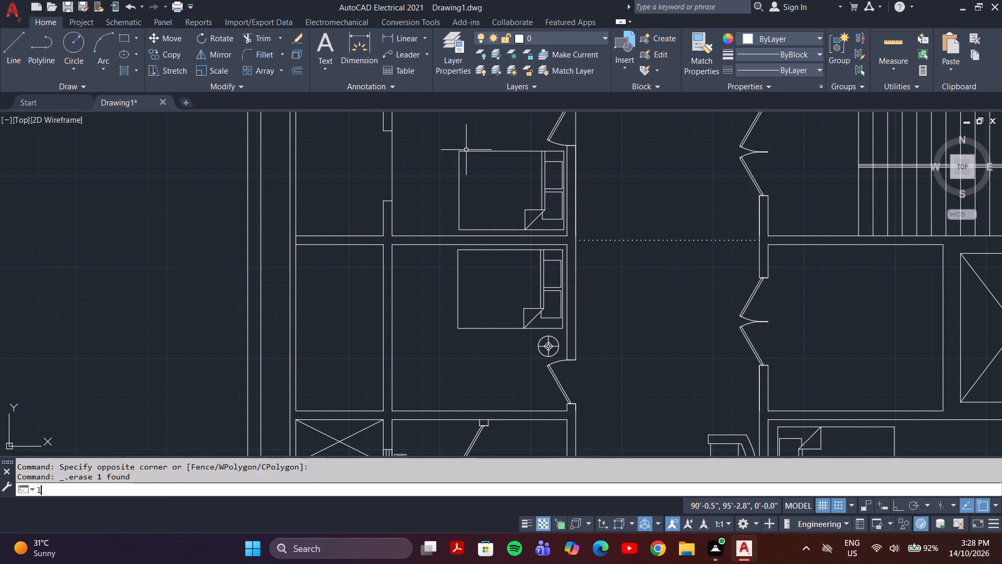
pyautogui.press('Return')
pyautogui.scroll(2, 390, 135)
pyautogui.click(369, 124)
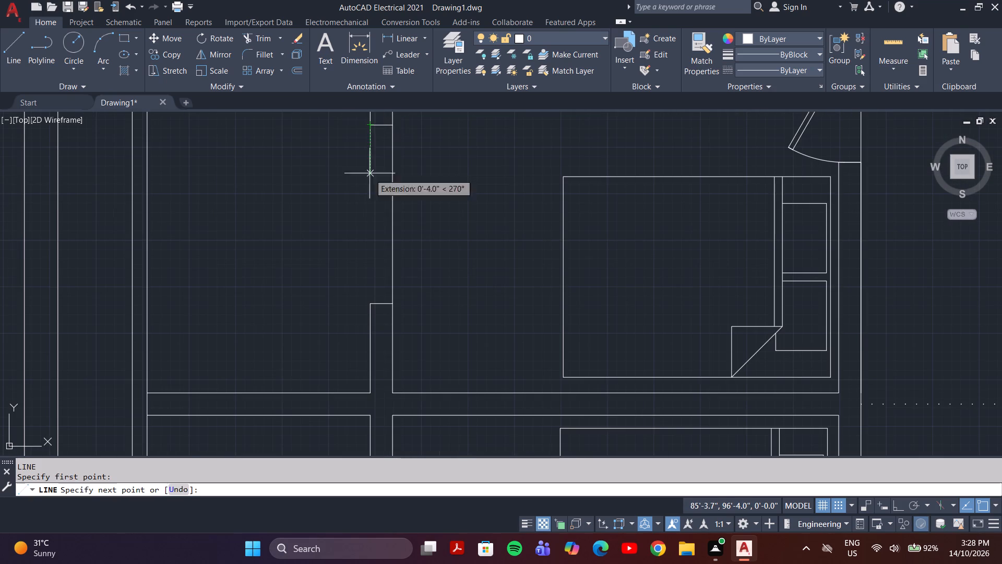
pyautogui.click(372, 302)
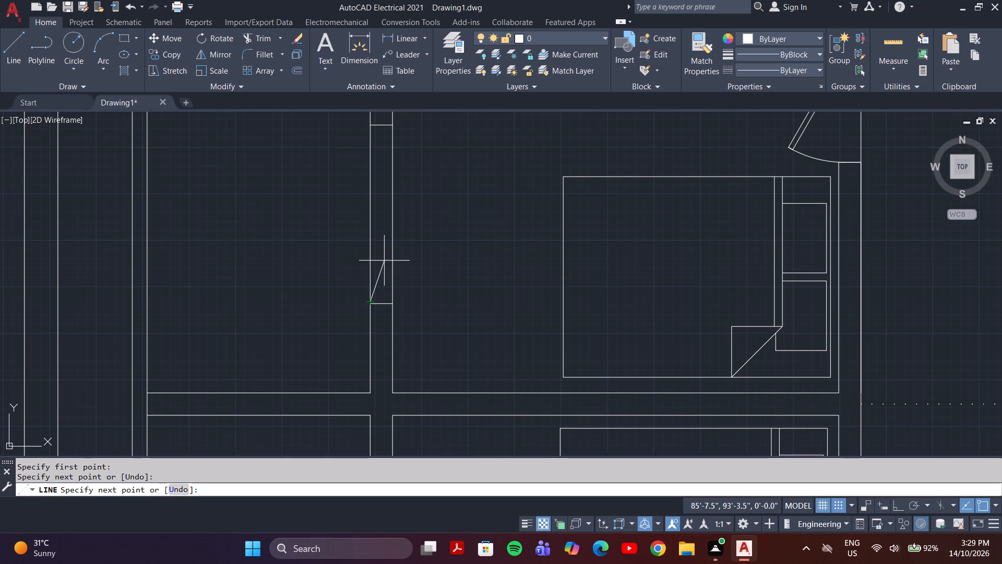
pyautogui.press('Escape')
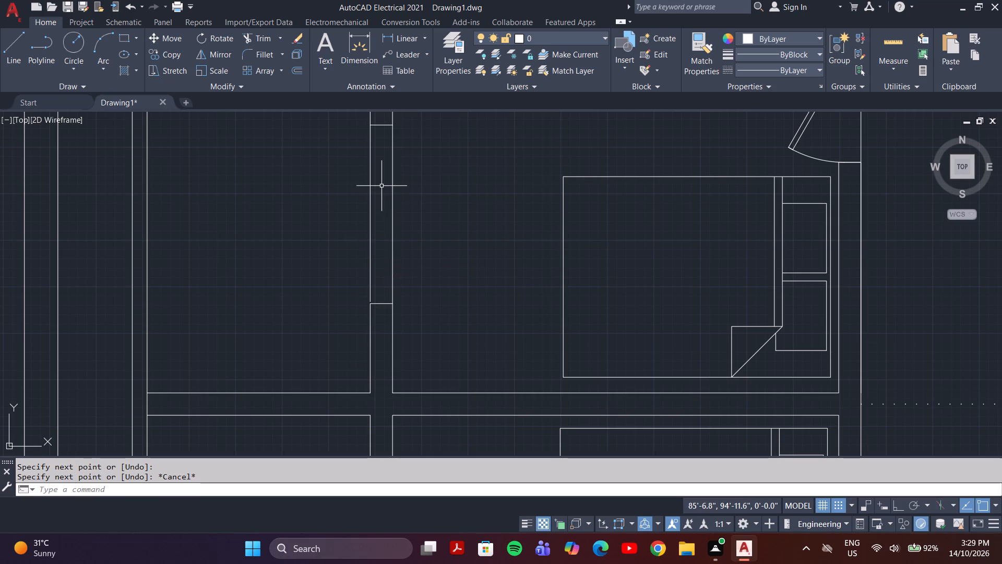
# Draw a centre line through the opening between the midpoints of its north and south jambs.
pyautogui.press('Return')
pyautogui.click(381, 124)
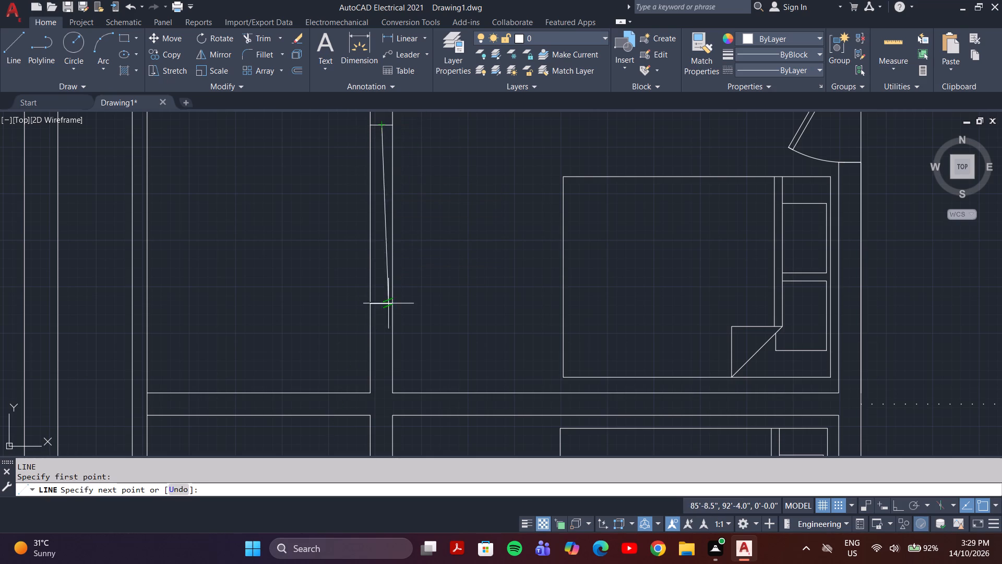
pyautogui.click(381, 302)
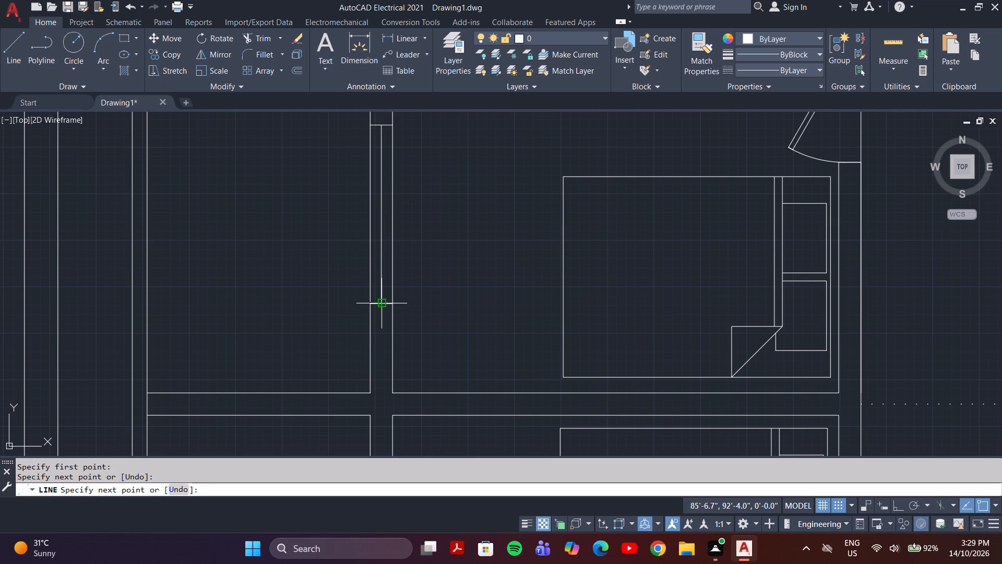
pyautogui.press('Escape')
# Draw a short line across the middle of the opening, joining the midpoints of its east and west face lines.
pyautogui.press('l')
pyautogui.press('Return')
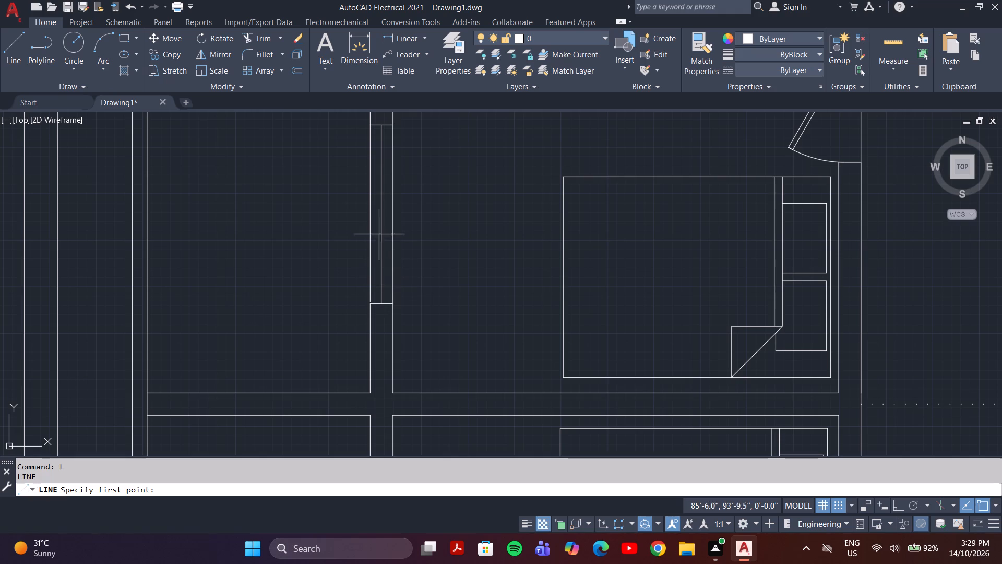
pyautogui.click(393, 217)
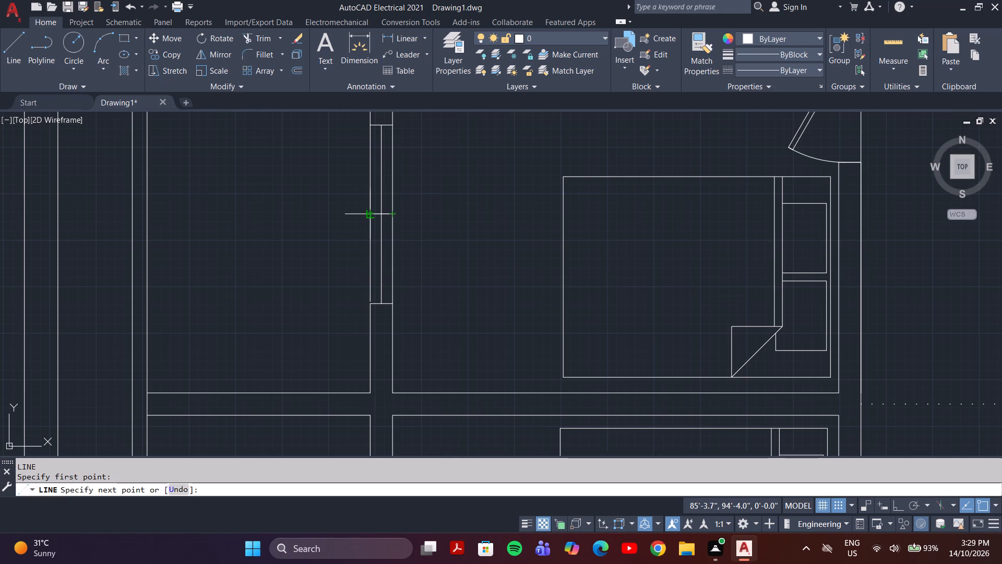
pyautogui.click(368, 216)
pyautogui.press('Escape')
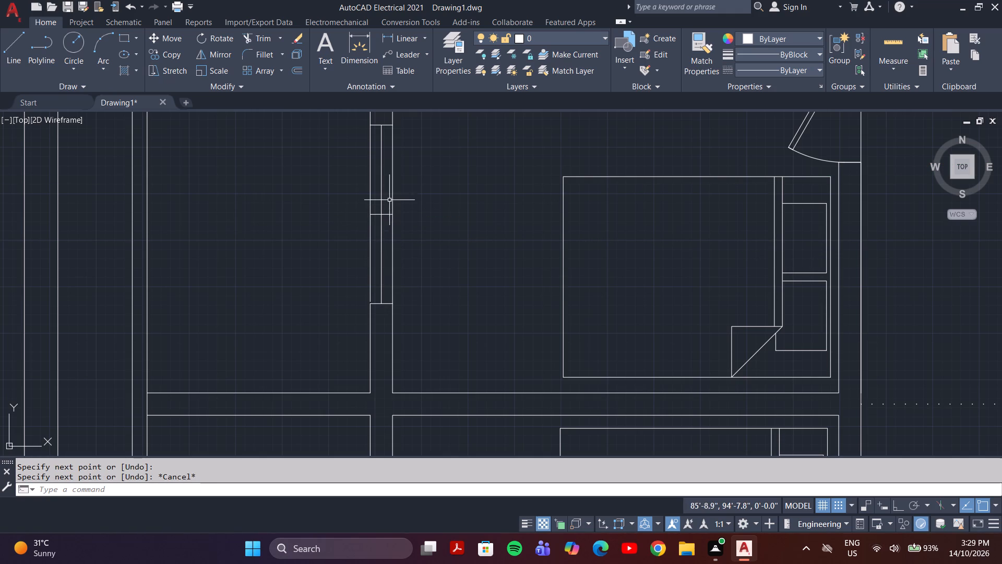
# Trim the north half of the opening's west face line and the south half of its east face line to form staggered sliding panels.
pyautogui.press('t')
pyautogui.press('r')
pyautogui.press('Return')
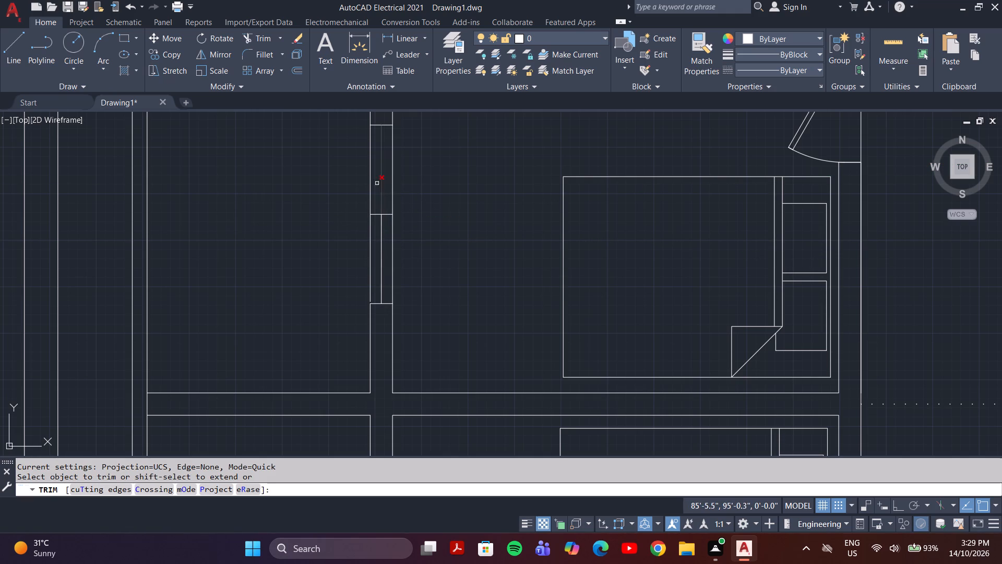
pyautogui.click(369, 183)
pyautogui.click(392, 254)
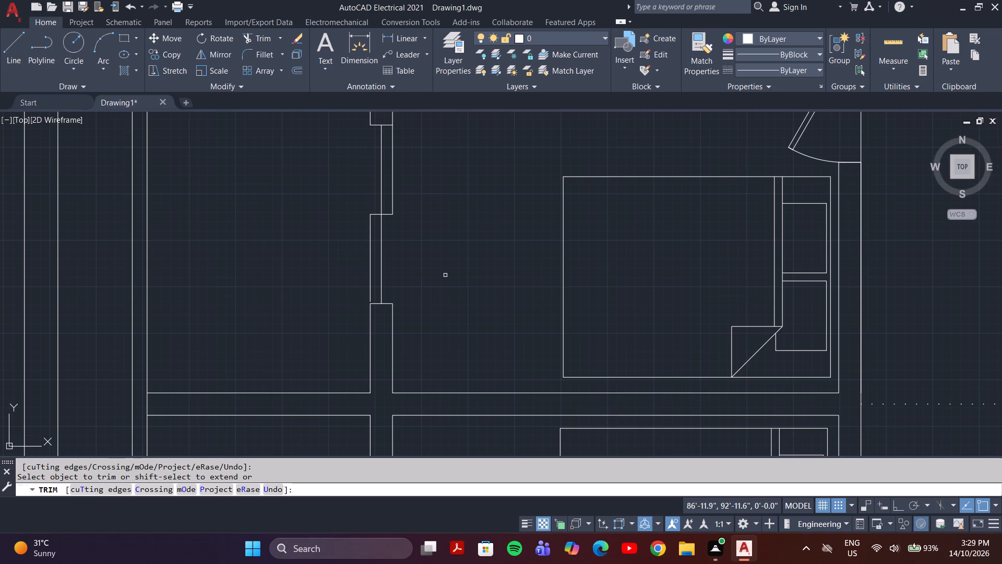
# Extend the next narrow room's south and north wall lines east across its partition to the partition's east face.
pyautogui.scroll(-5, 392, 263)
pyautogui.scroll(1, 397, 316)
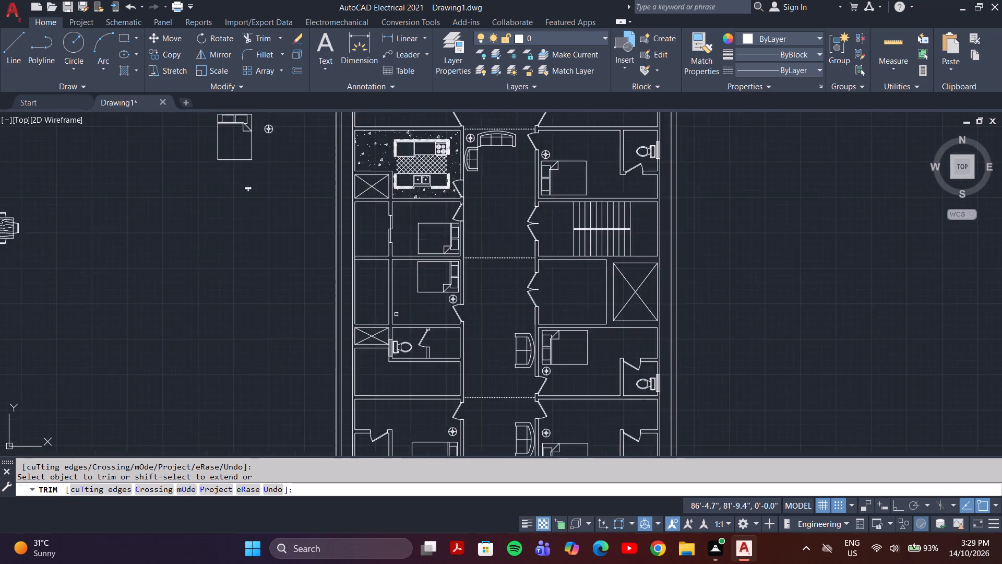
pyautogui.scroll(2, 396, 314)
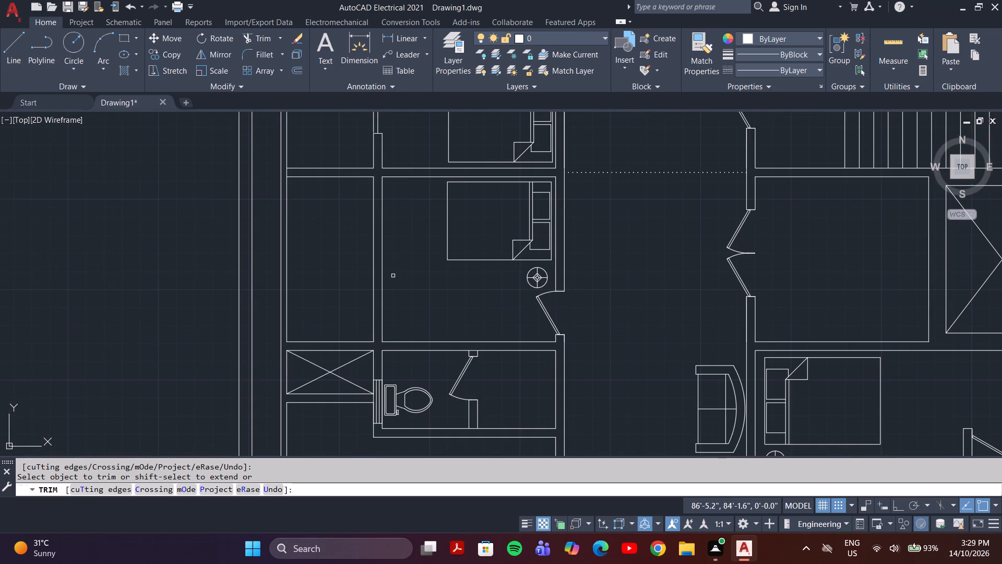
pyautogui.scroll(1, 393, 276)
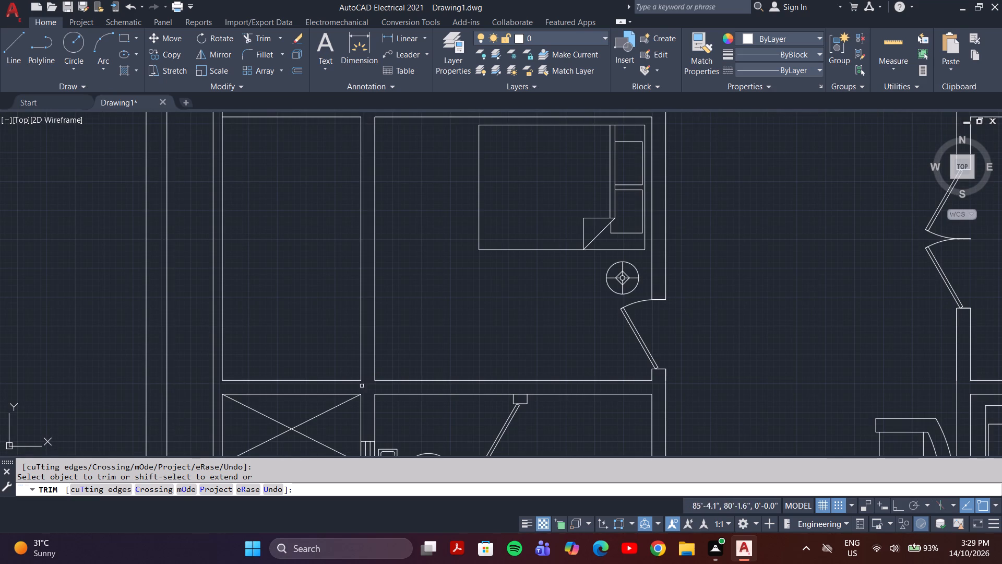
pyautogui.press('Escape')
pyautogui.press('e')
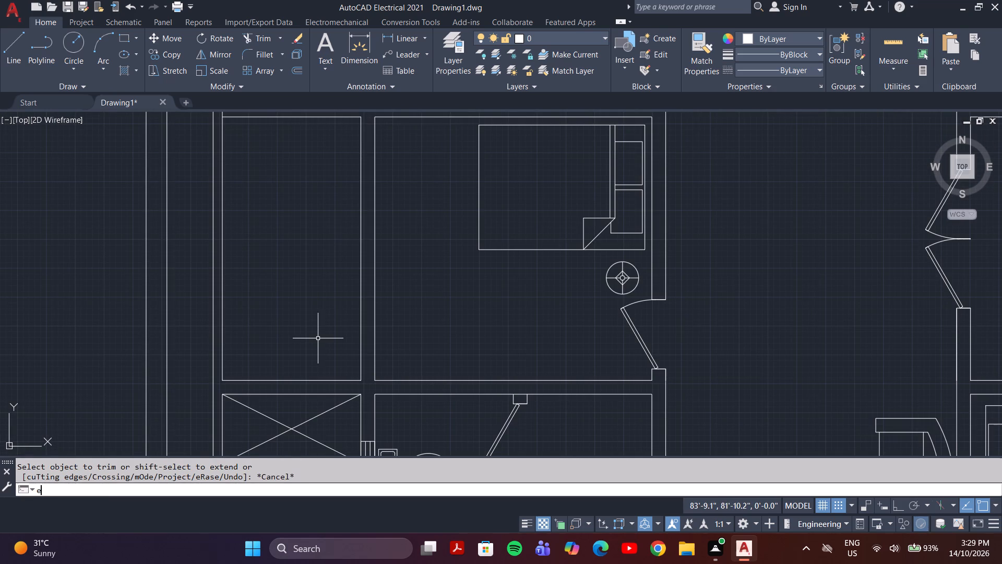
pyautogui.press('x')
pyautogui.press('Return')
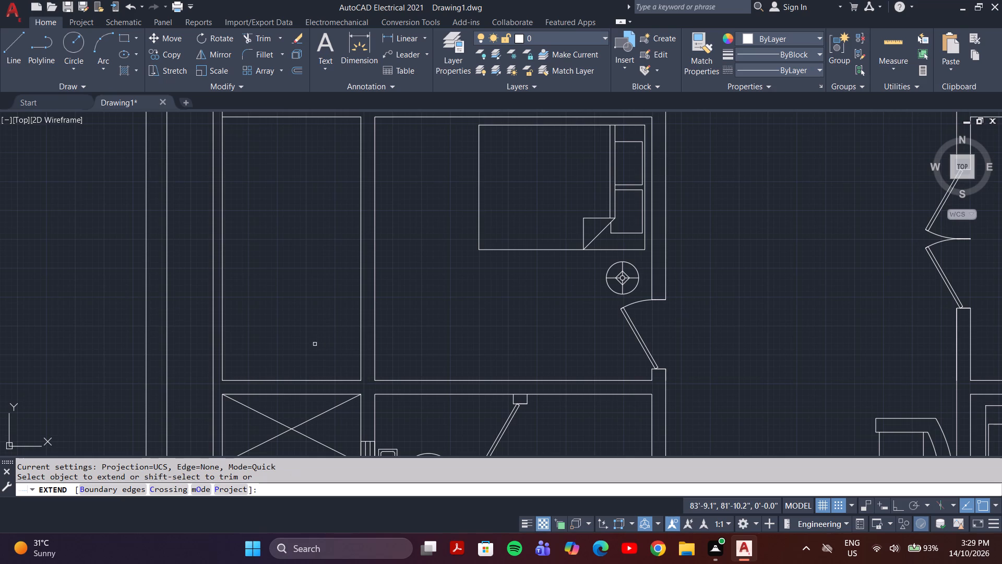
pyautogui.click(342, 382)
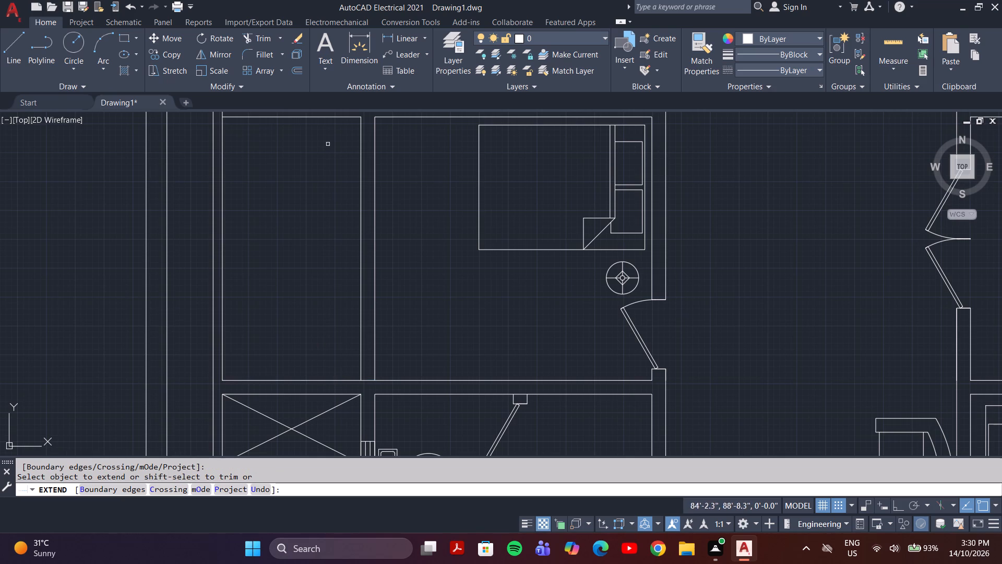
pyautogui.click(321, 118)
pyautogui.scroll(-1, 344, 215)
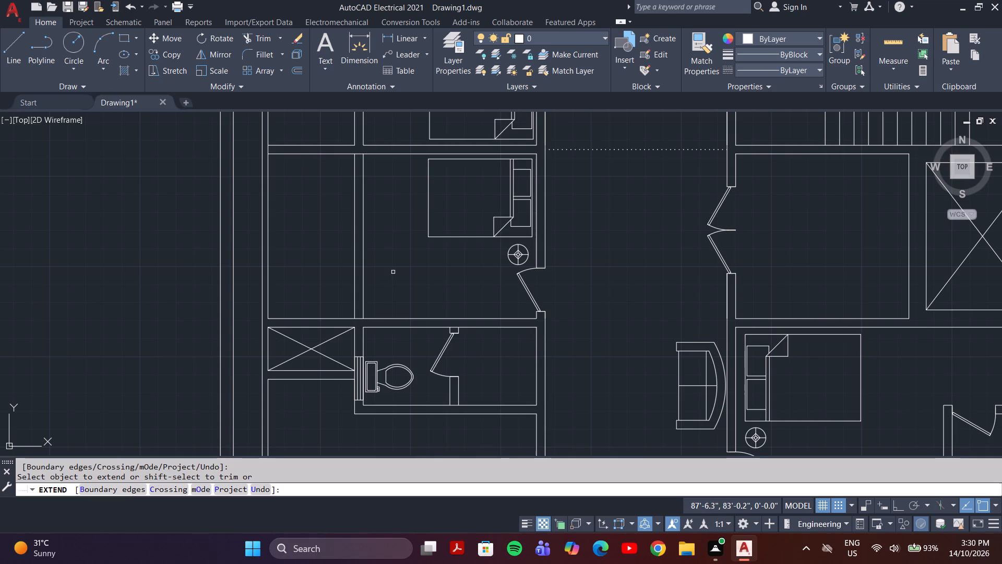
pyautogui.press('Escape')
# Break the narrow room's extended south wall line at the partition's west face, using Break at Point.
pyautogui.press('b')
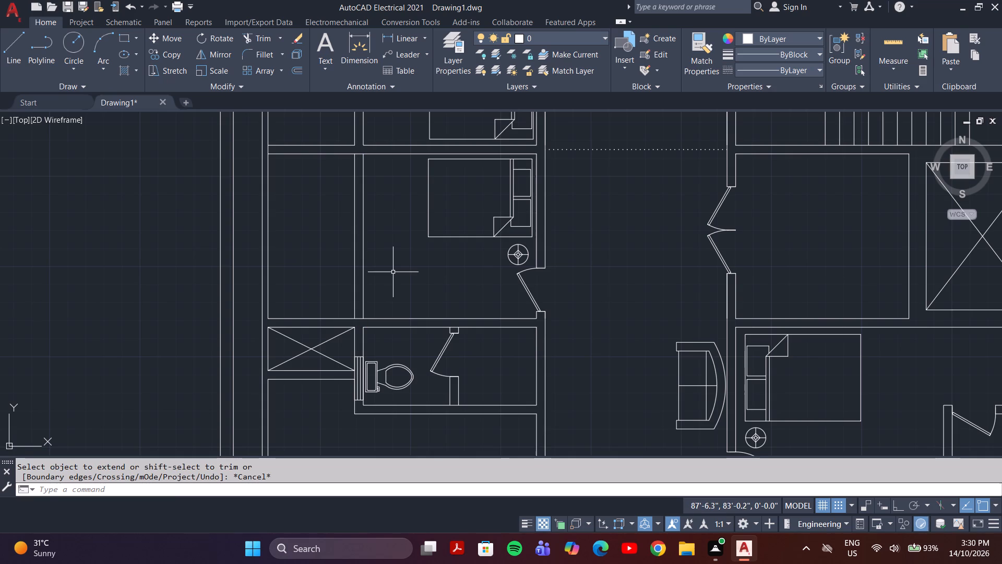
pyautogui.press('r')
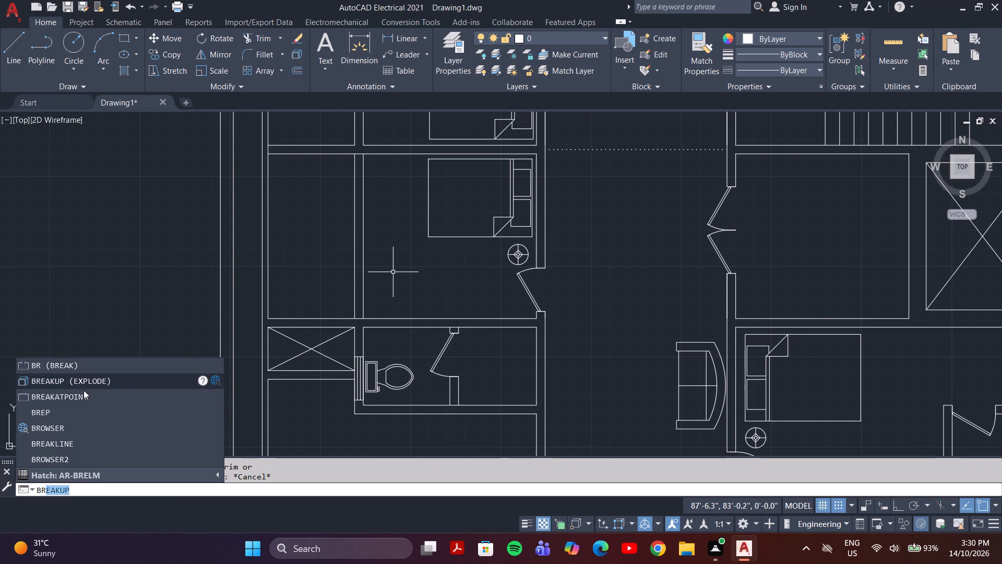
pyautogui.click(85, 395)
pyautogui.scroll(3, 389, 319)
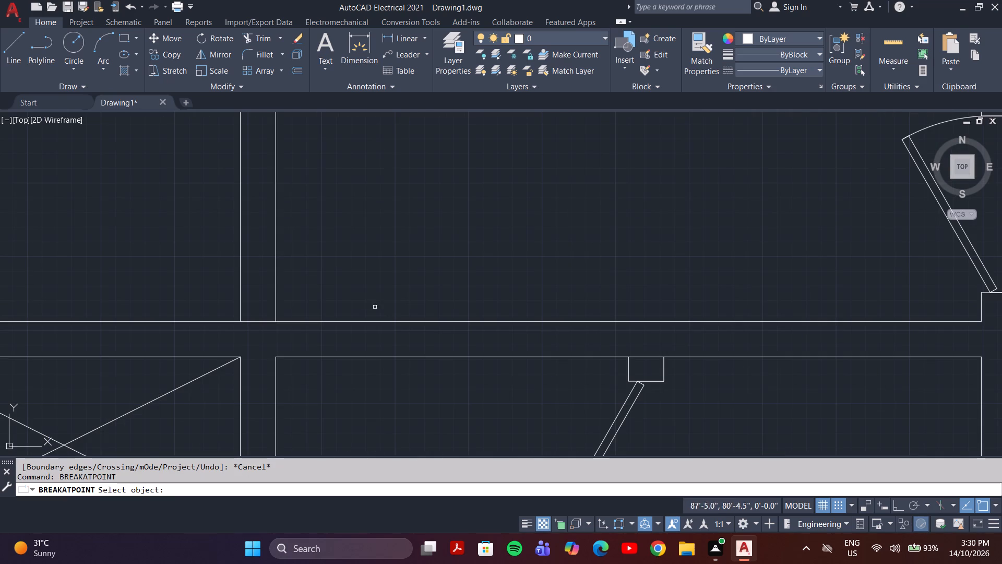
pyautogui.click(256, 320)
pyautogui.click(241, 324)
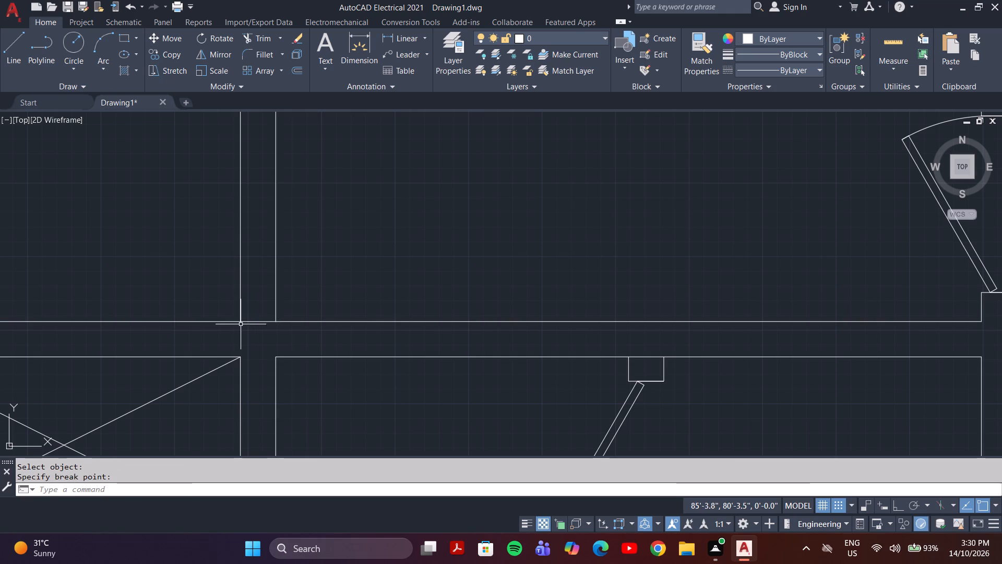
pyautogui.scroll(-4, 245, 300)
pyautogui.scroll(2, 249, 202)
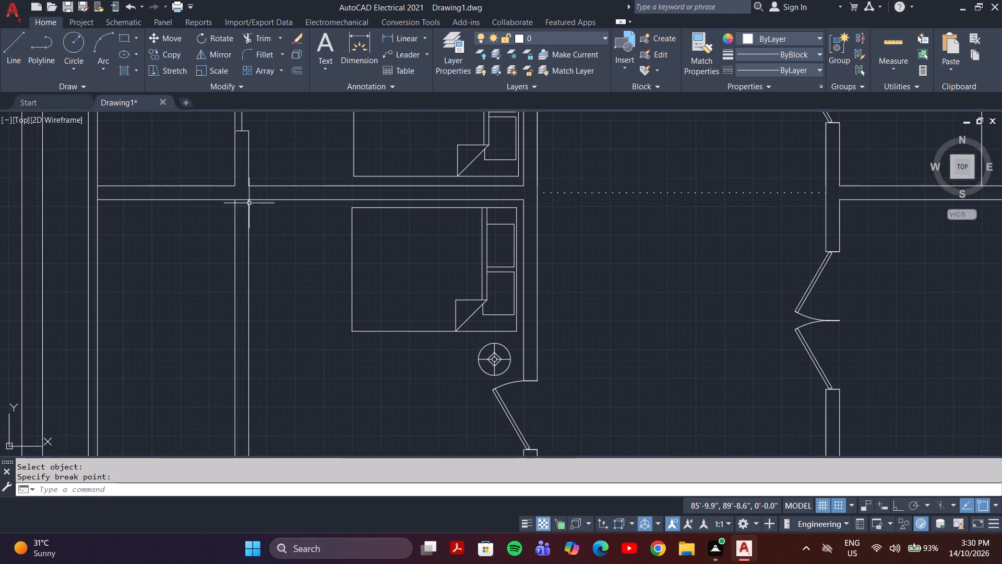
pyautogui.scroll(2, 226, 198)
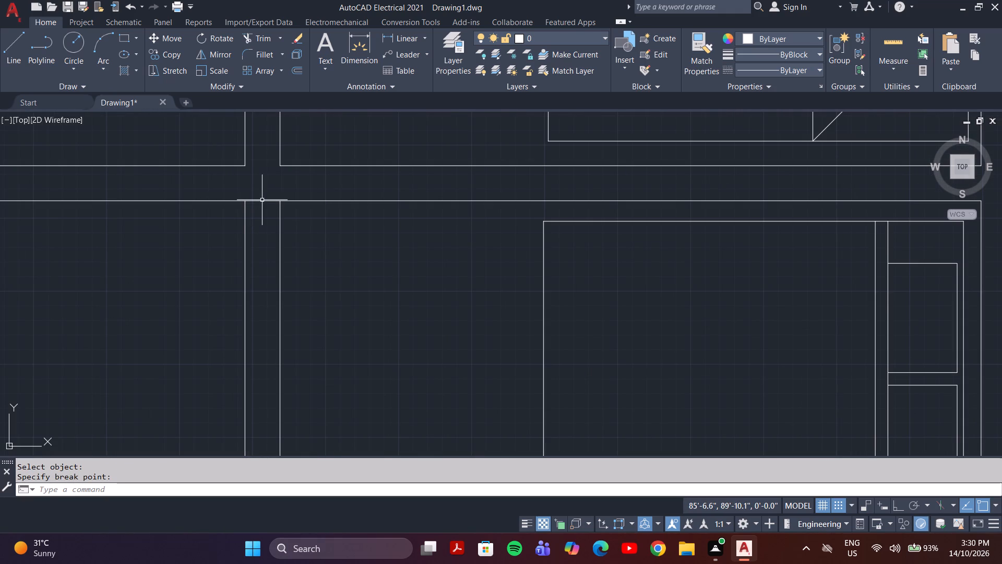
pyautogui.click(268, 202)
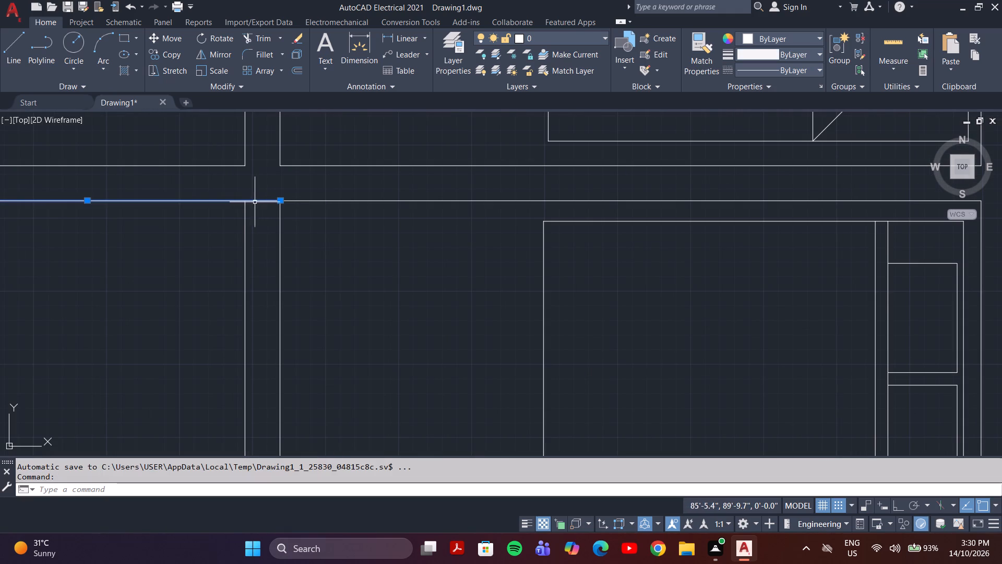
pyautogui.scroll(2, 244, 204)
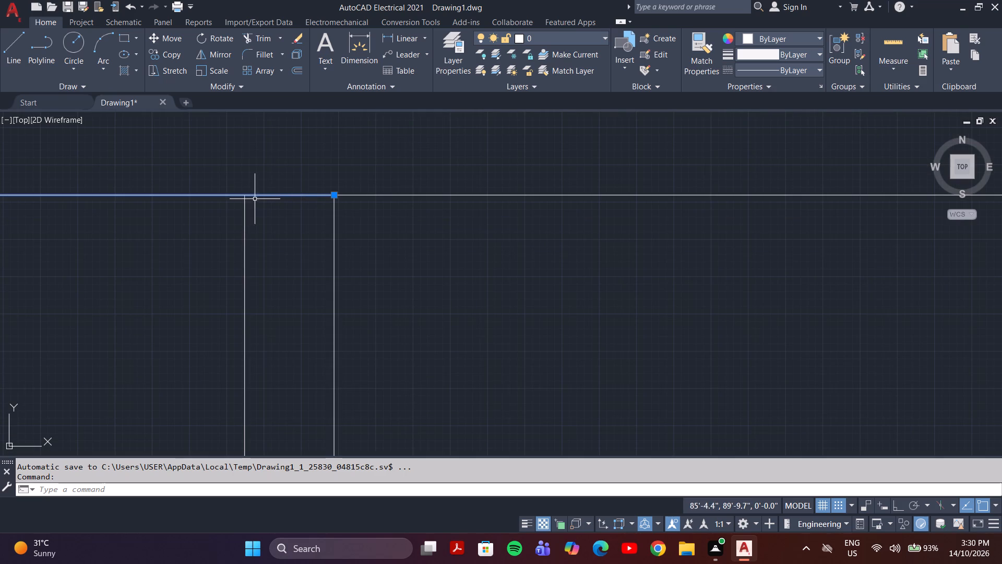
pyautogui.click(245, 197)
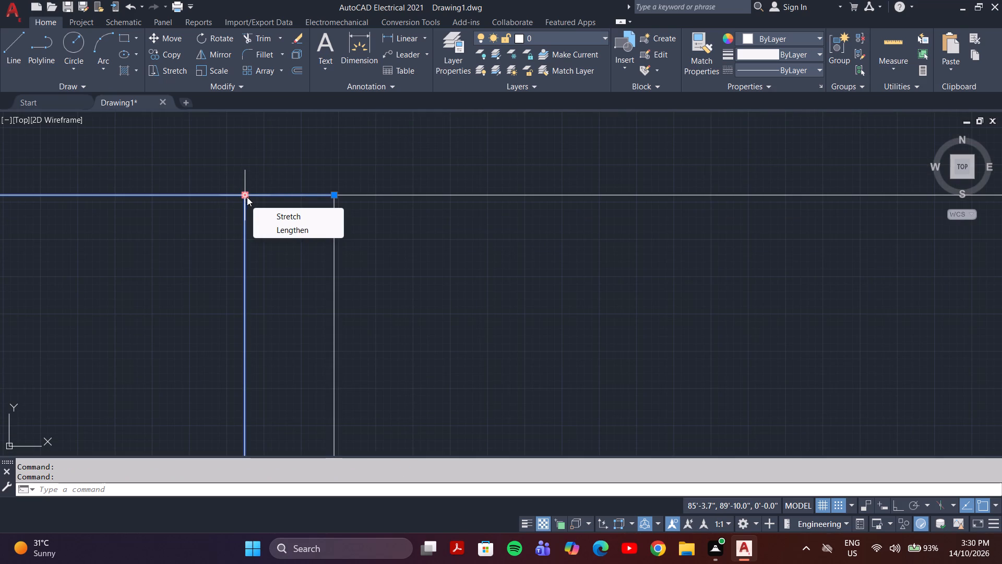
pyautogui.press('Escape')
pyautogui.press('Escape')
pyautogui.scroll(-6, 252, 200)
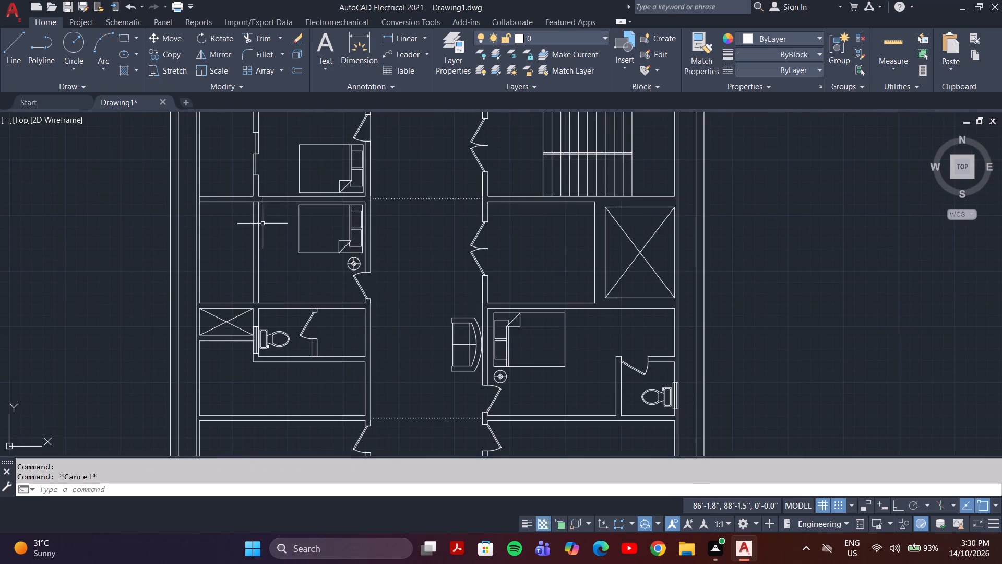
# Offset the short south wall segment between the partition's faces 2' north to mark the opening's south jamb.
pyautogui.scroll(4, 252, 305)
pyautogui.press('Escape')
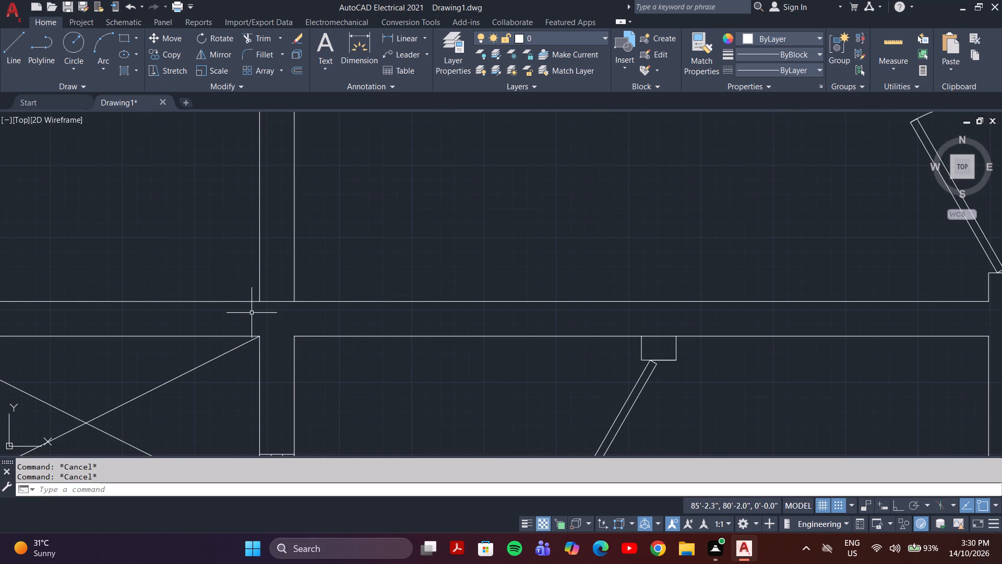
pyautogui.press('o')
pyautogui.press('Return')
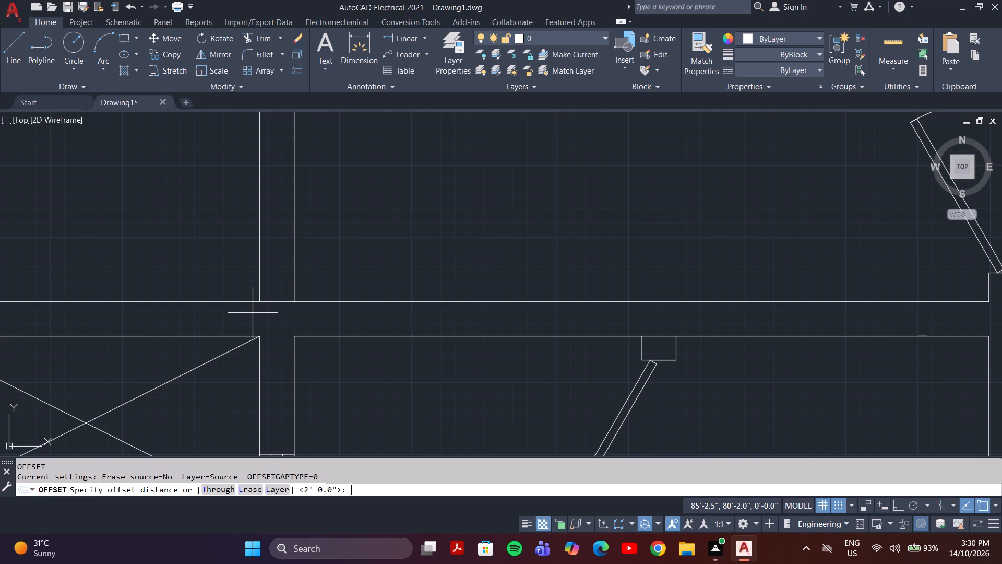
pyautogui.press('2')
pyautogui.press("'")
pyautogui.press('Return')
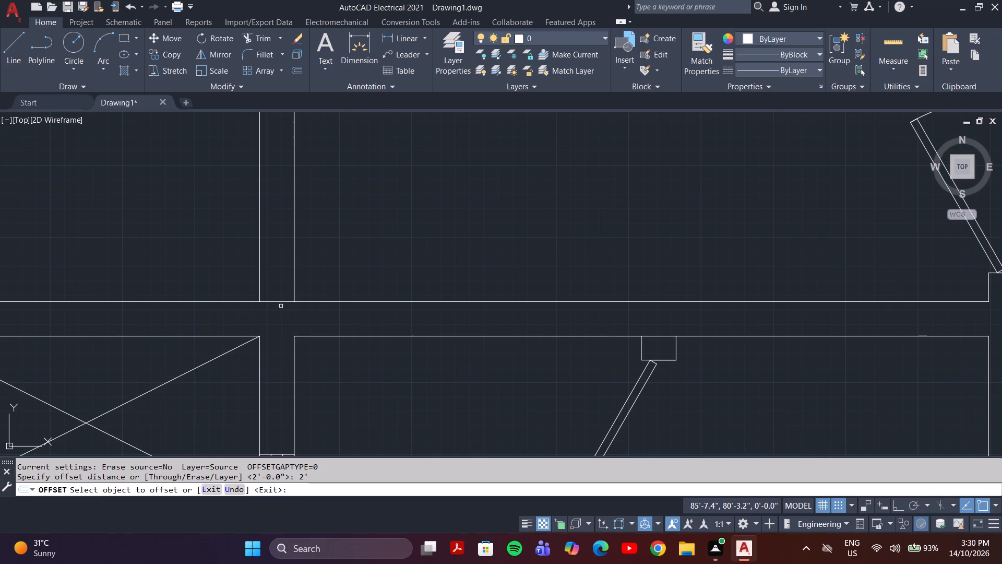
pyautogui.click(281, 302)
pyautogui.click(277, 250)
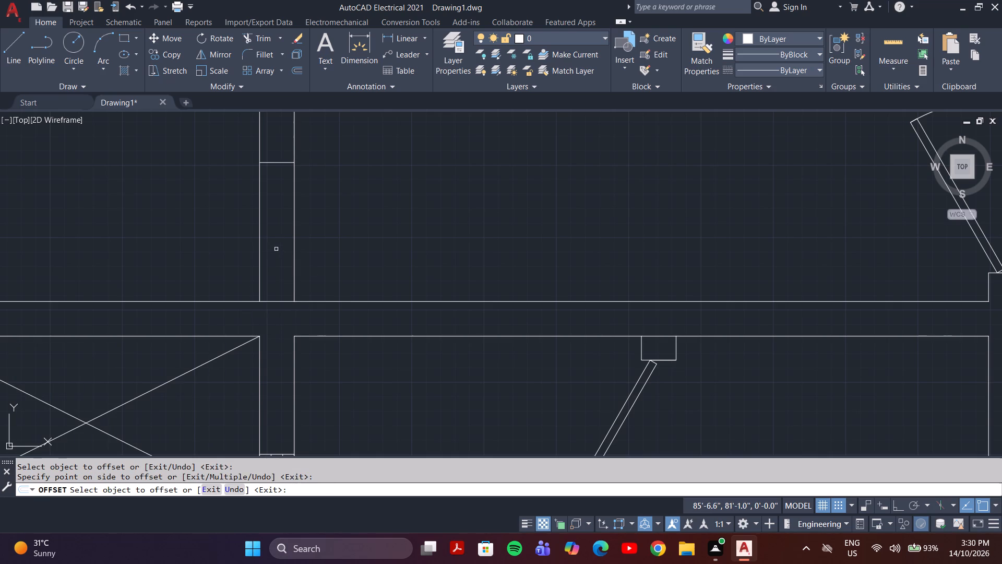
# Turn grid snap off and break the narrow room's extended north wall line at the partition's west face, using Break at Point.
pyautogui.scroll(-4, 277, 249)
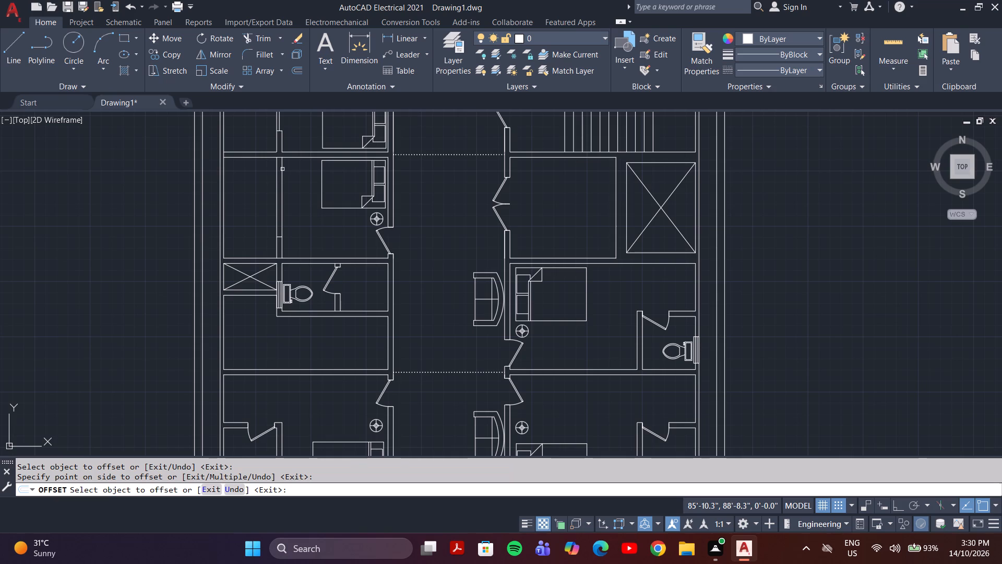
pyautogui.scroll(3, 281, 154)
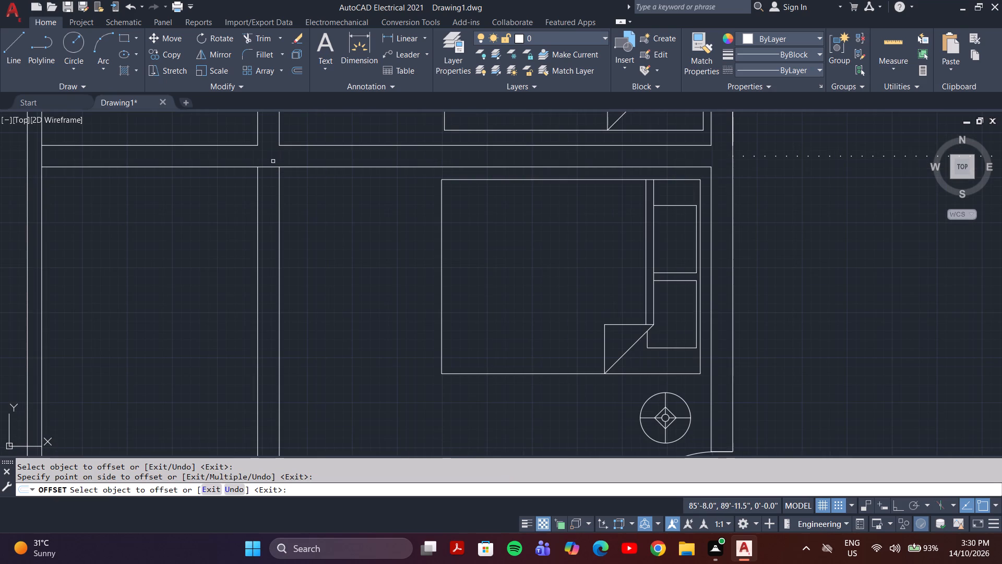
pyautogui.write('be')
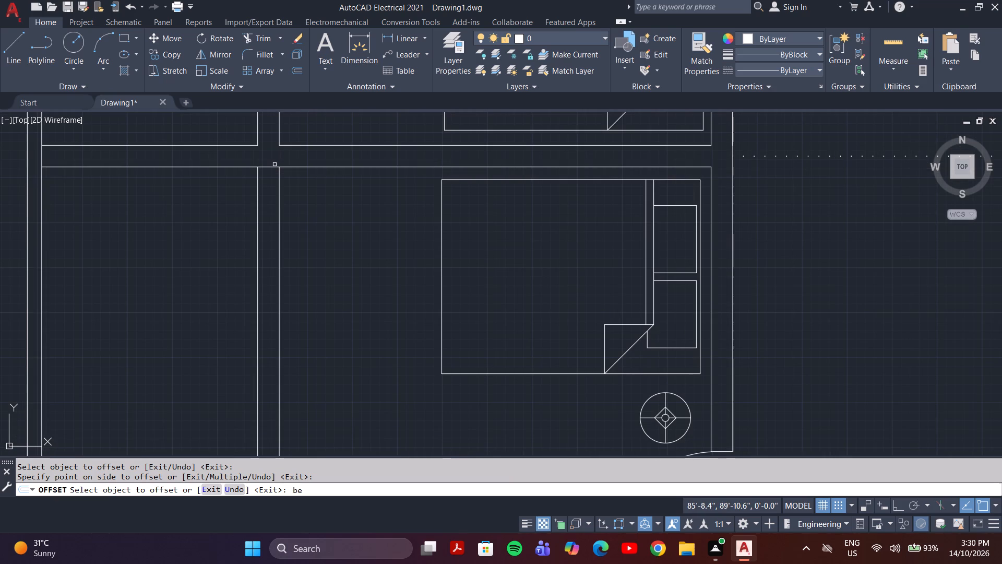
pyautogui.press('BackSpace')
pyautogui.press('r')
pyautogui.press('Escape')
pyautogui.press('Escape')
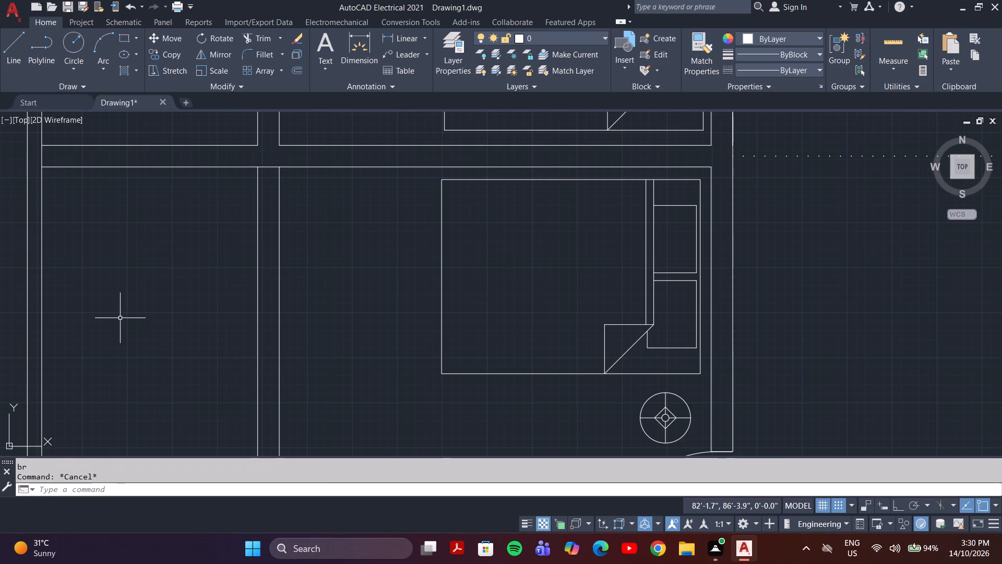
pyautogui.press('Escape')
pyautogui.press('Escape')
pyautogui.write('br')
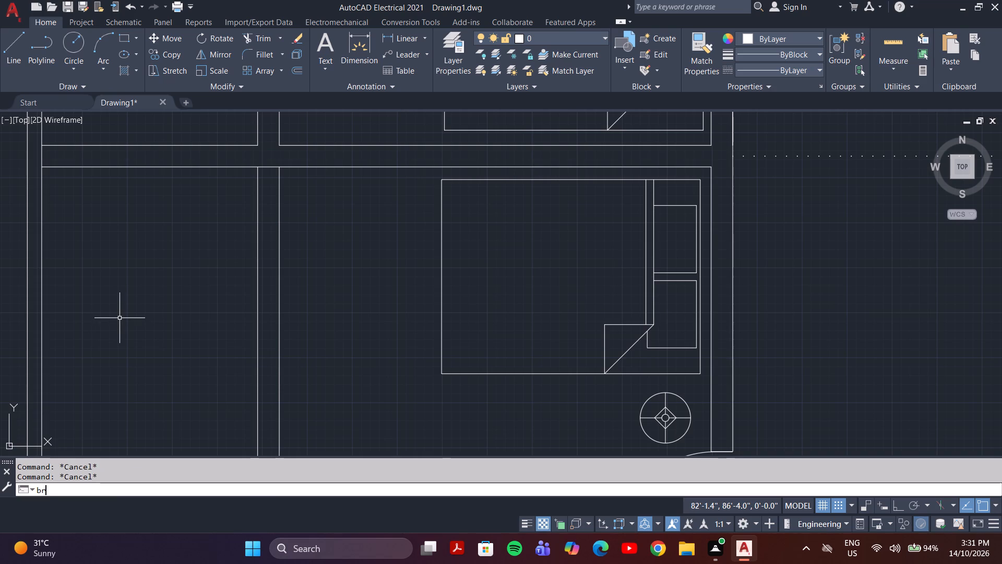
pyautogui.click(104, 395)
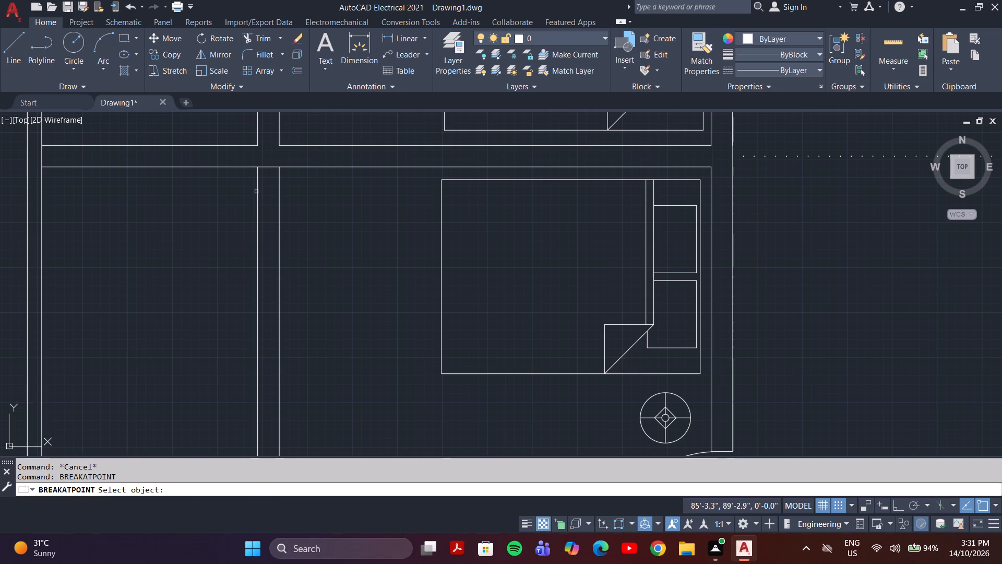
pyautogui.click(271, 167)
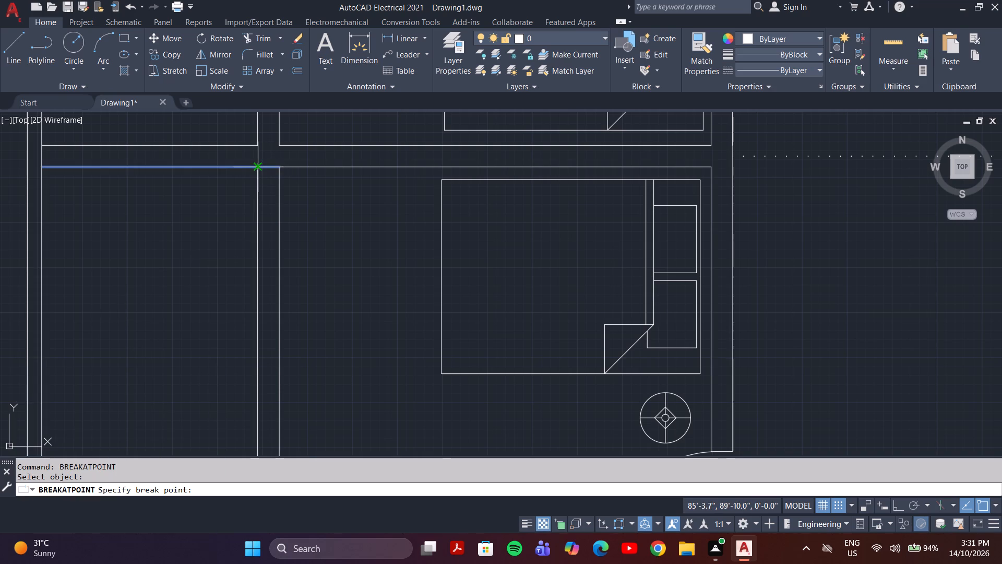
pyautogui.scroll(2, 259, 164)
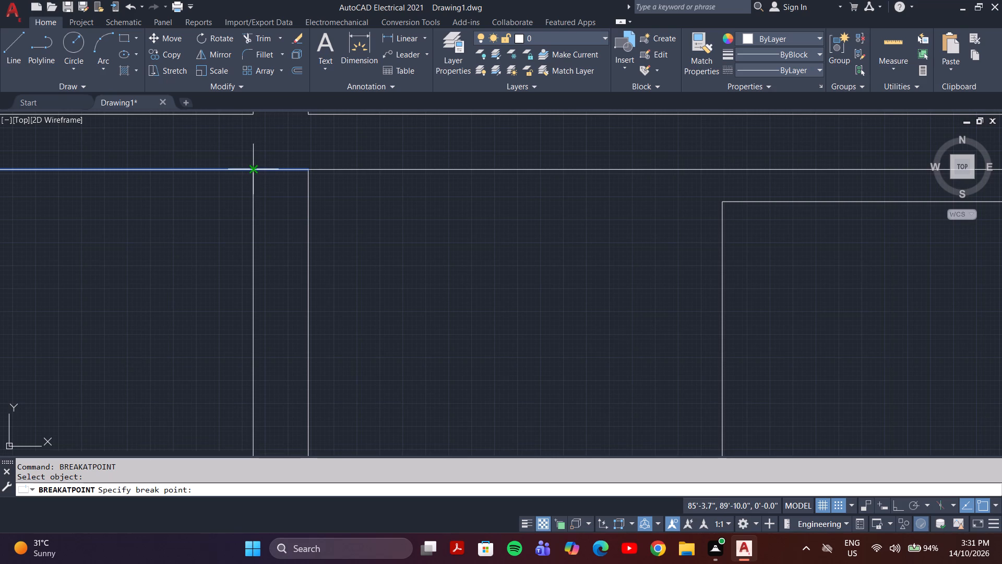
pyautogui.scroll(1, 251, 170)
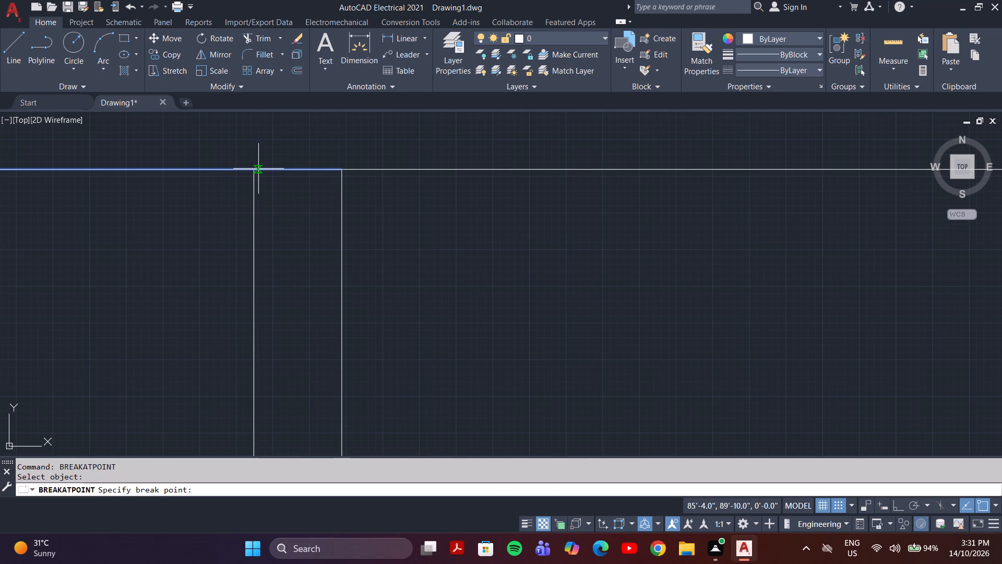
pyautogui.scroll(3, 254, 167)
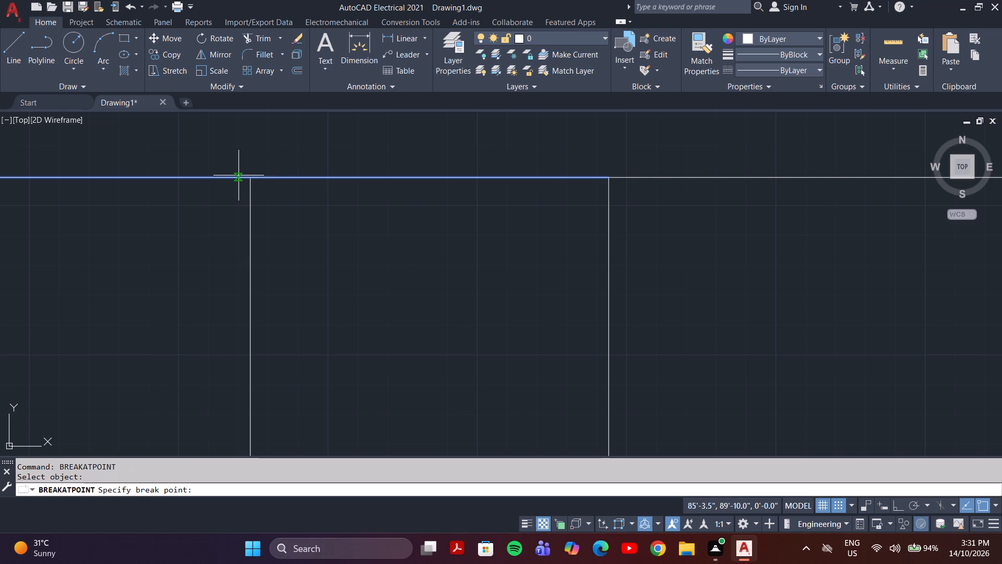
pyautogui.scroll(-7, 269, 213)
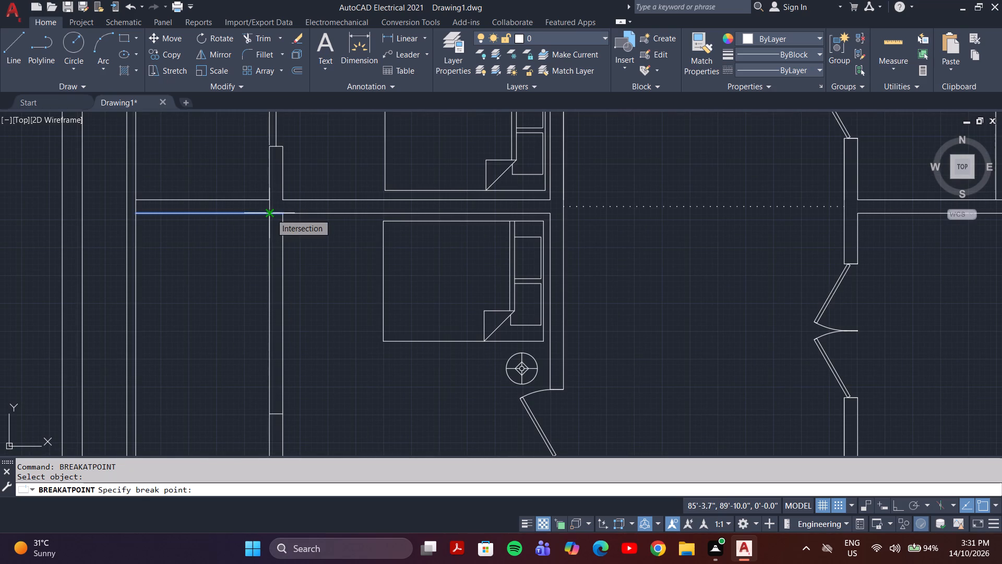
pyautogui.press('F9')
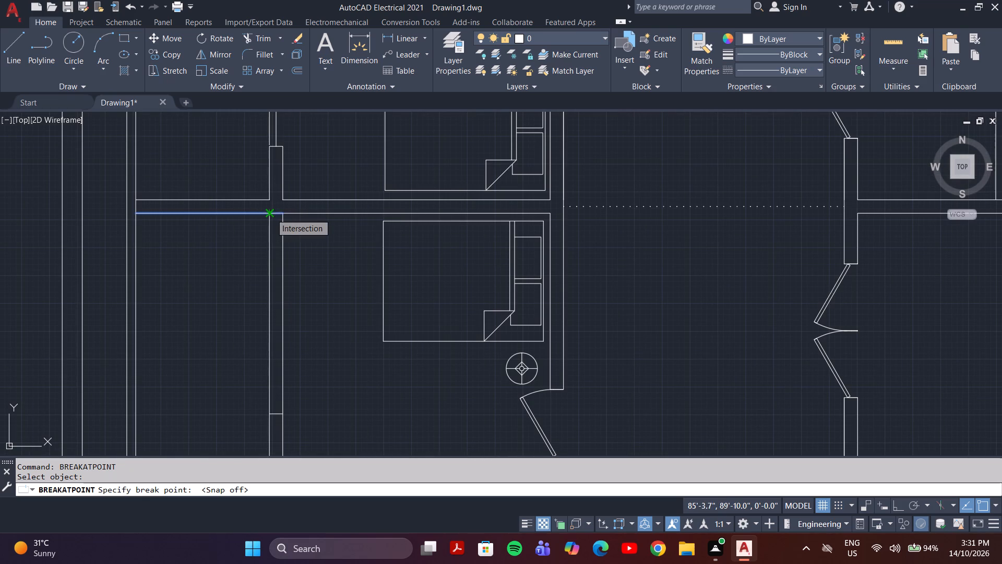
pyautogui.scroll(2, 269, 219)
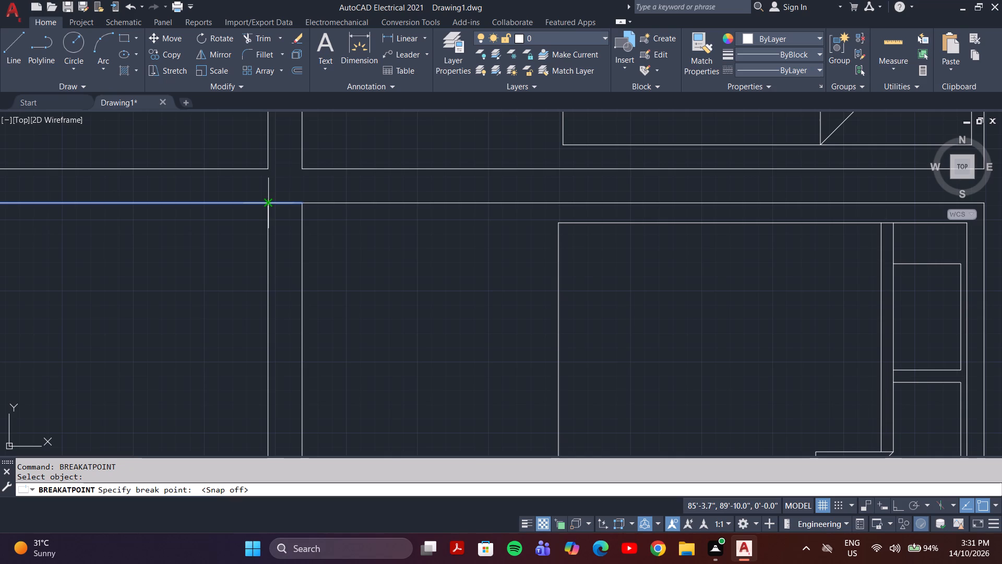
pyautogui.scroll(2, 266, 210)
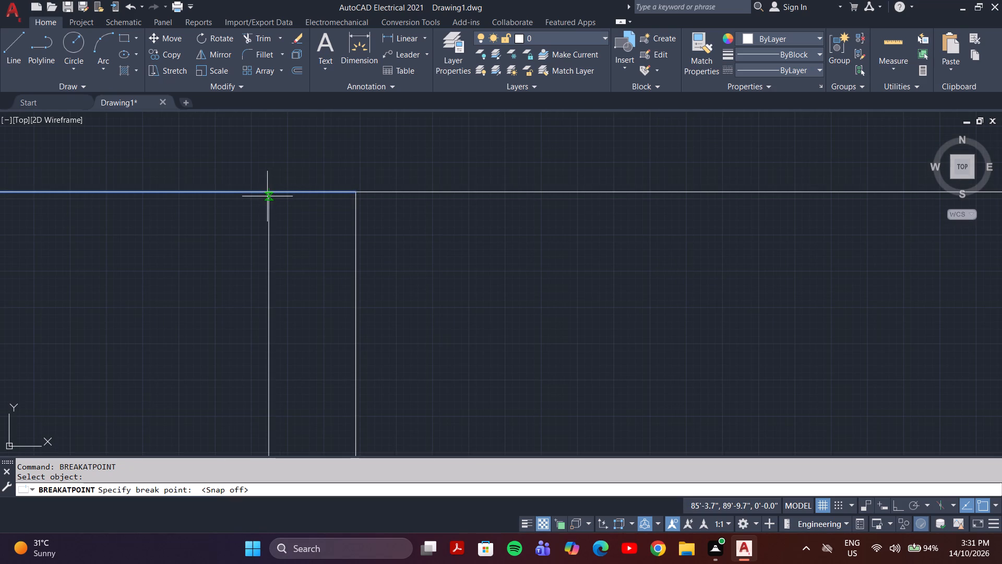
pyautogui.click(269, 194)
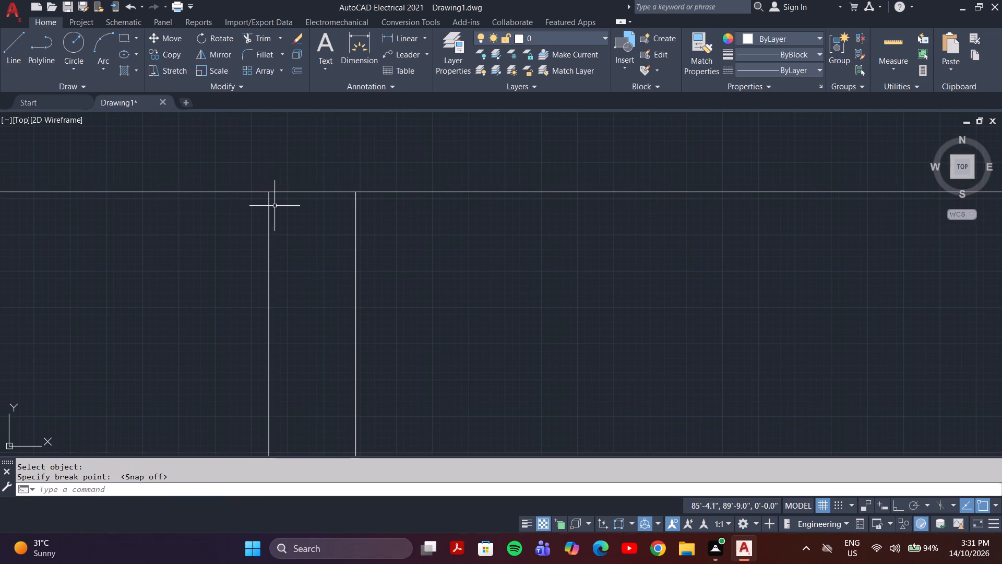
# Offset the short north wall segment between the partition's faces 2' south to mark the opening's north jamb.
pyautogui.scroll(-4, 275, 206)
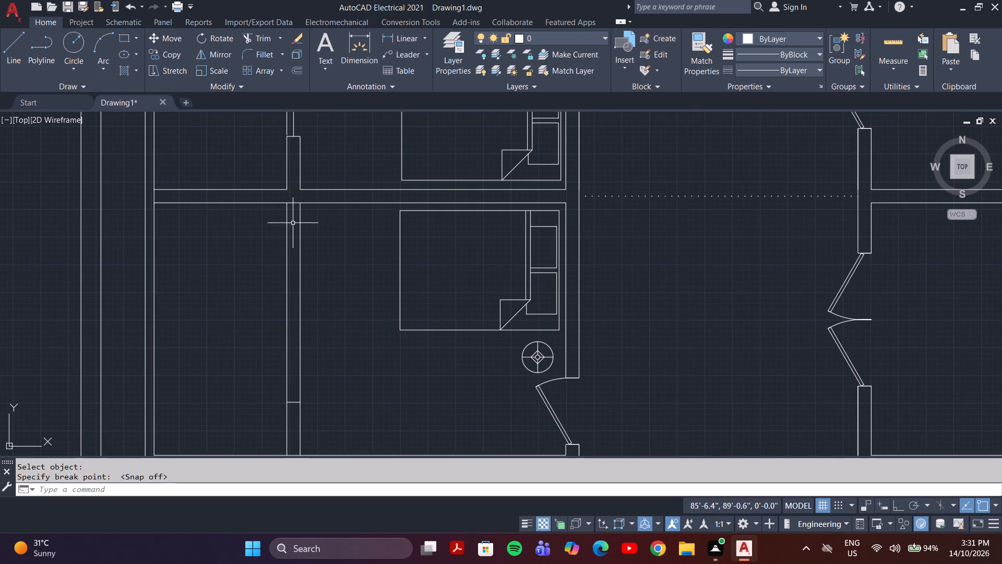
pyautogui.scroll(2, 294, 216)
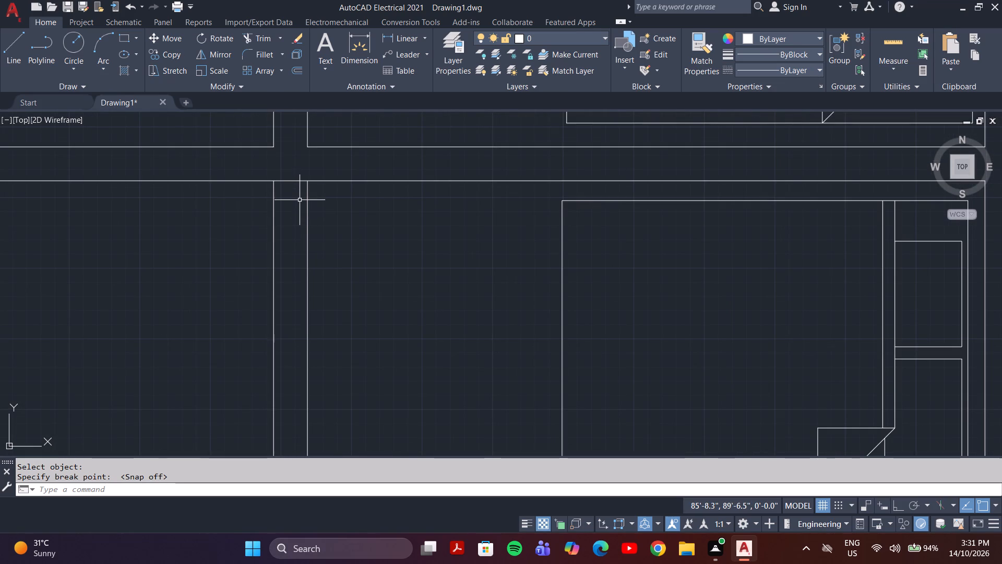
pyautogui.press('Escape')
pyautogui.press('o')
pyautogui.press('Return')
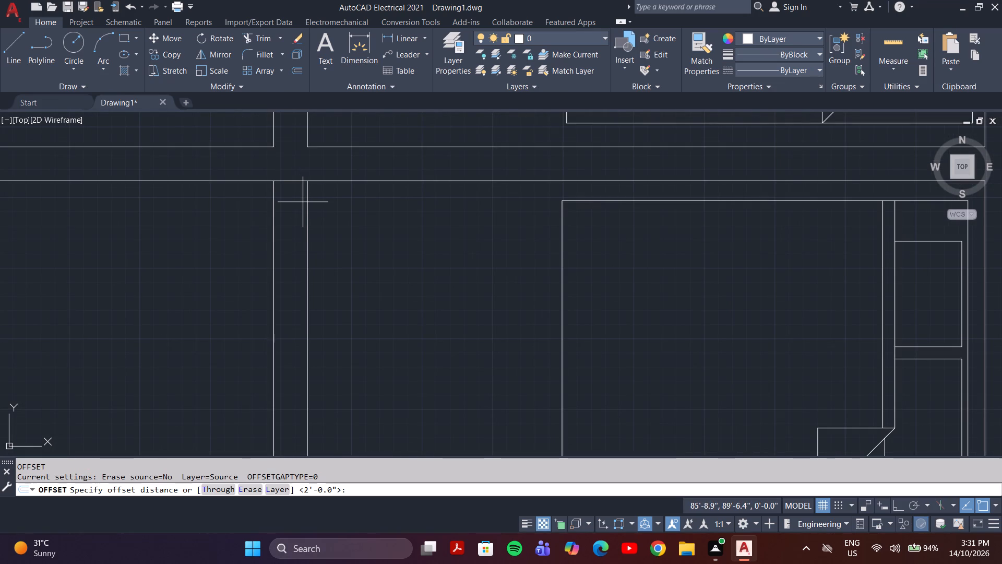
pyautogui.press('2')
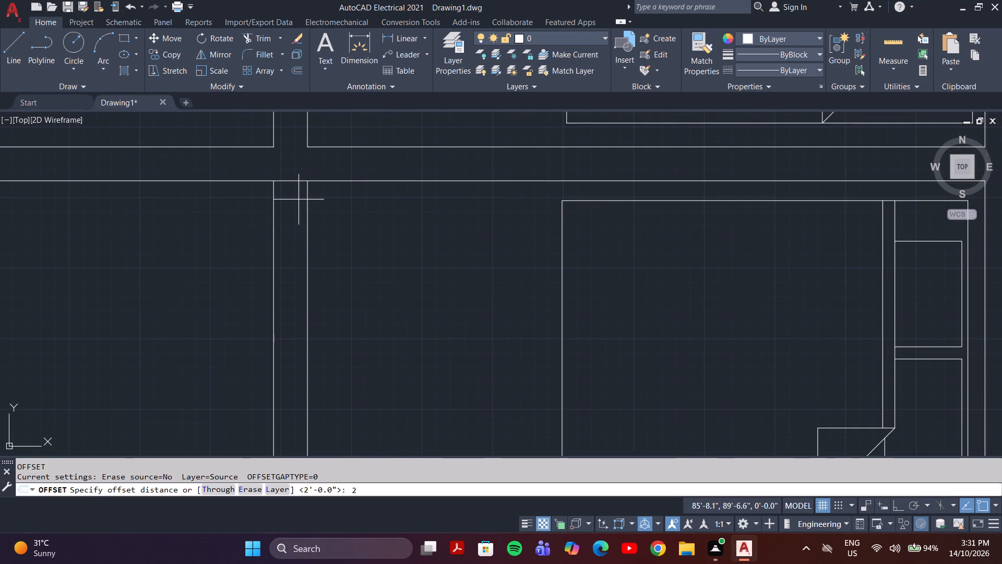
pyautogui.press("'")
pyautogui.press('Return')
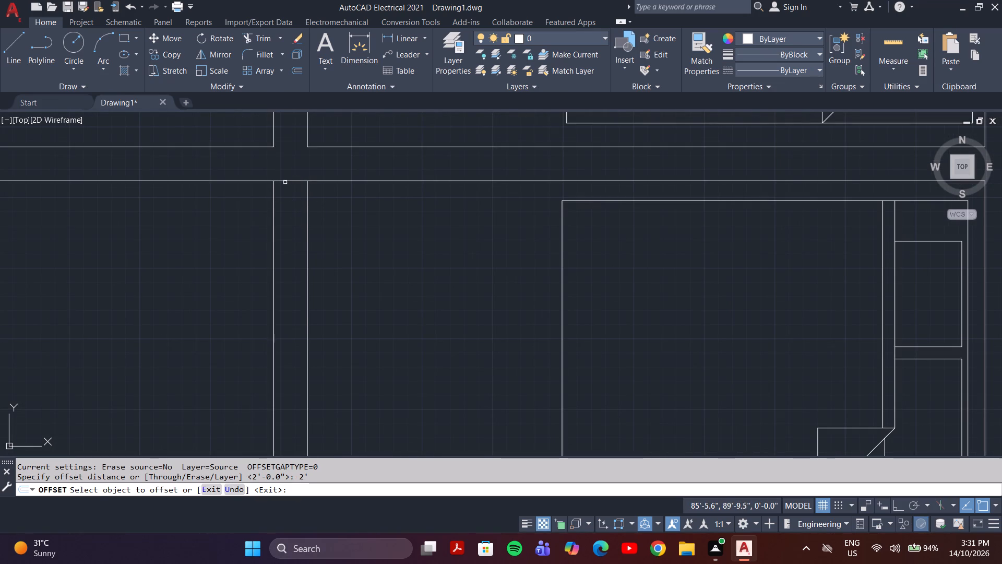
pyautogui.click(286, 180)
pyautogui.click(294, 218)
pyautogui.scroll(-3, 294, 218)
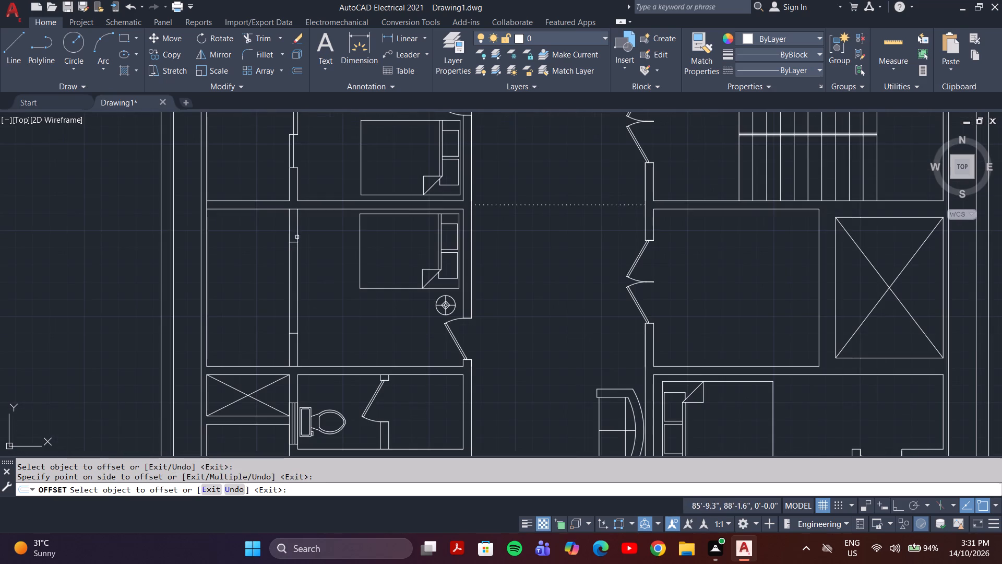
pyautogui.scroll(-1, 318, 306)
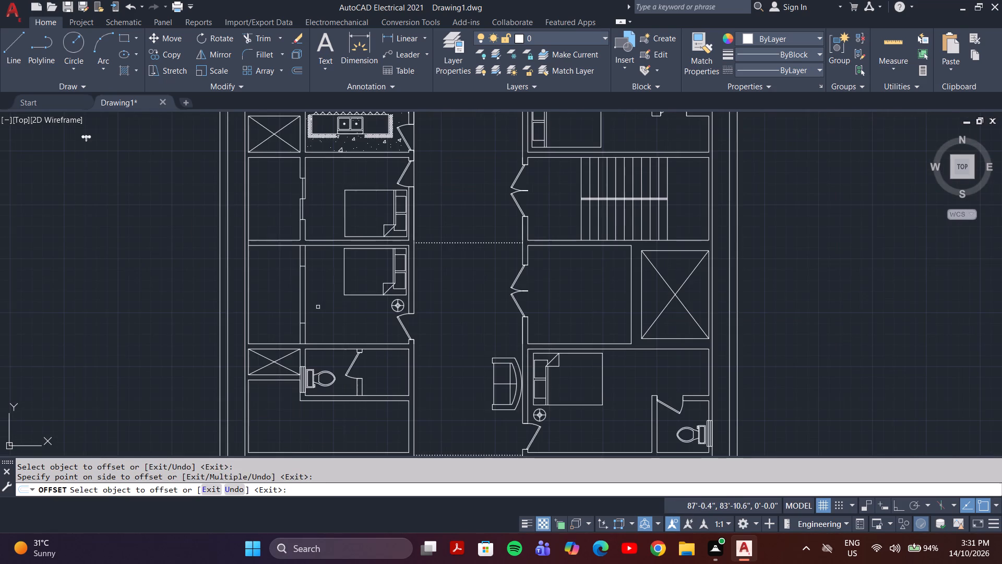
pyautogui.scroll(1, 321, 286)
pyautogui.scroll(-2, 301, 169)
pyautogui.scroll(2, 294, 216)
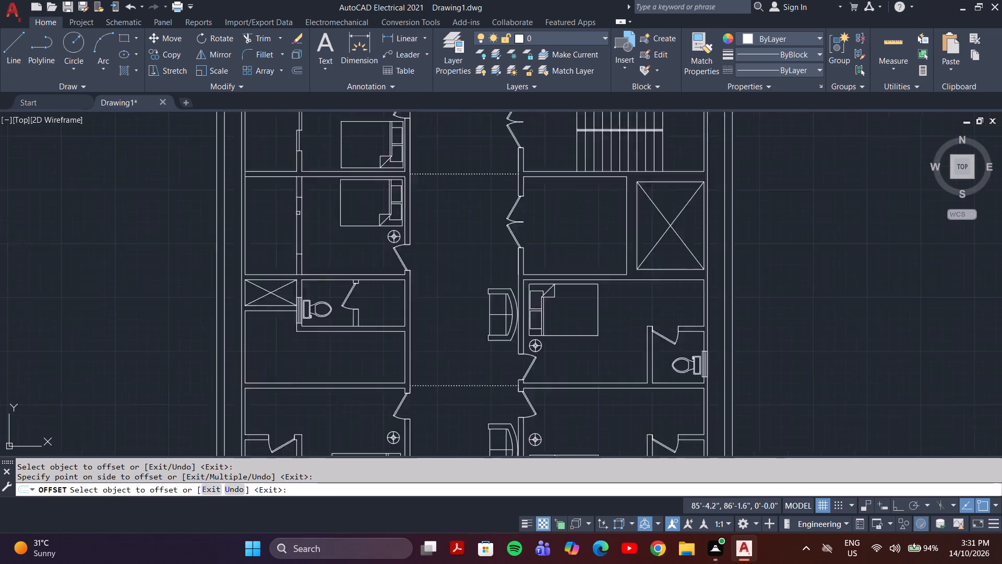
pyautogui.scroll(3, 300, 185)
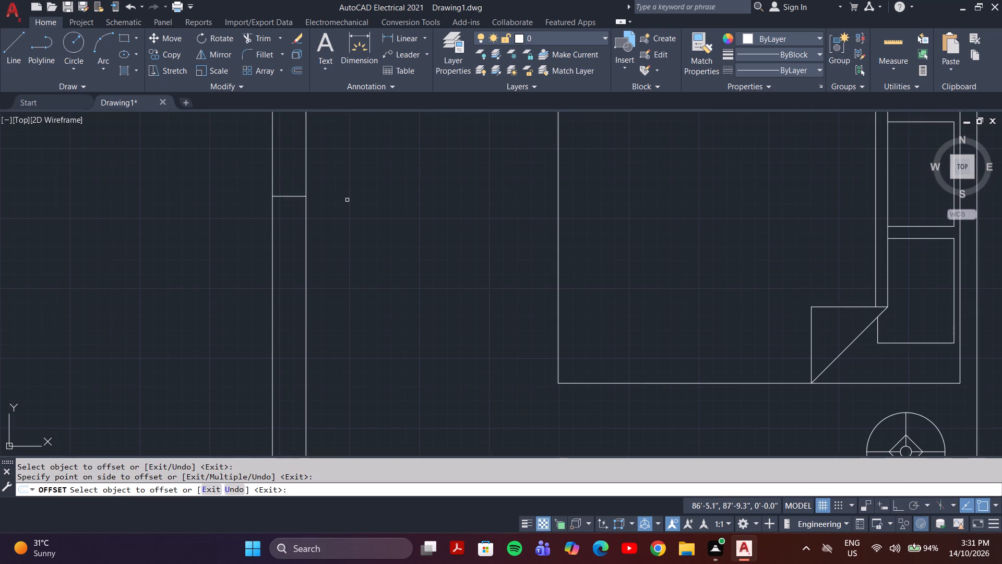
pyautogui.press('Escape')
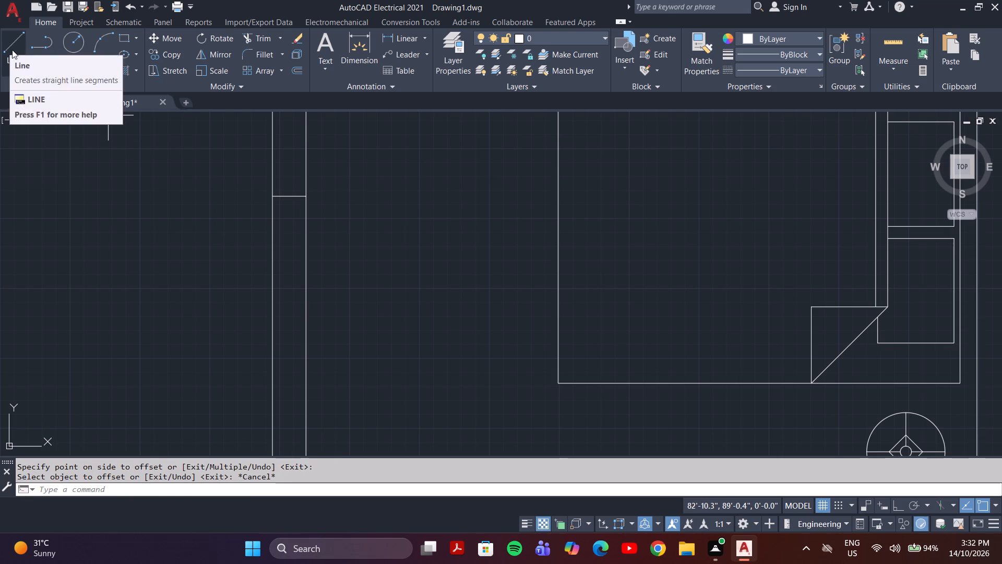
# Draw a vertical centreline between the midpoints of the north and south jambs of the partition opening.
pyautogui.press('l')
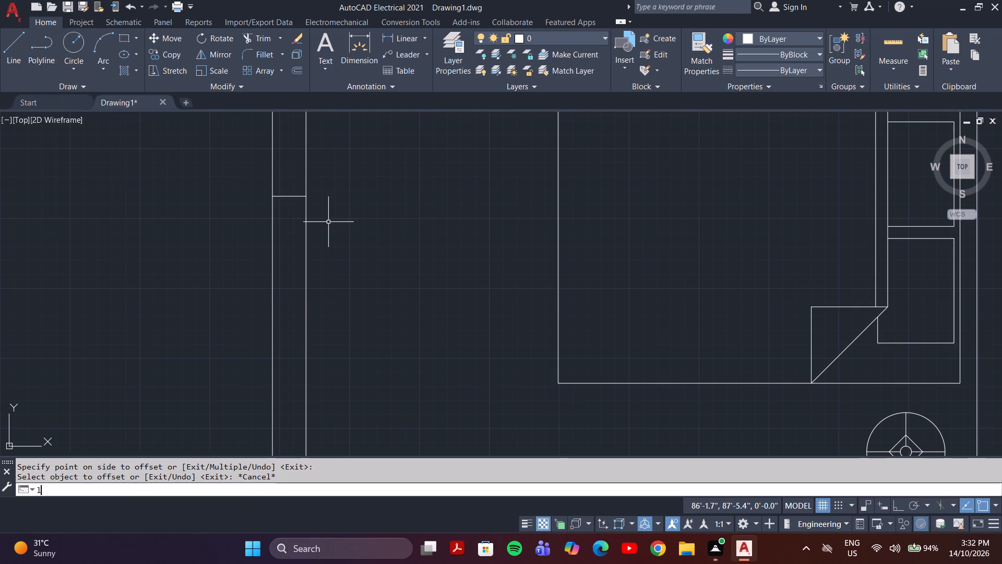
pyautogui.press('Return')
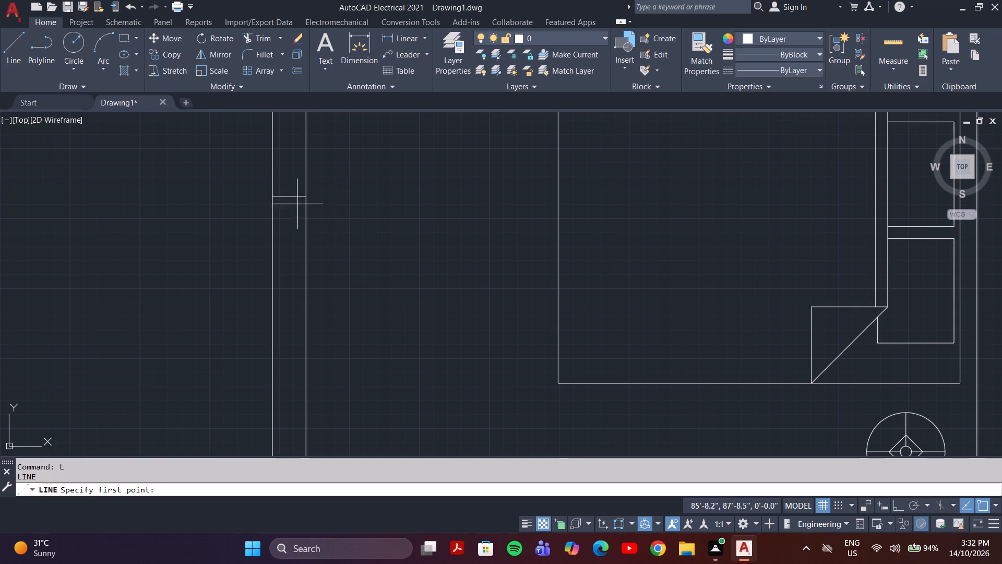
pyautogui.click(289, 197)
pyautogui.scroll(-2, 289, 197)
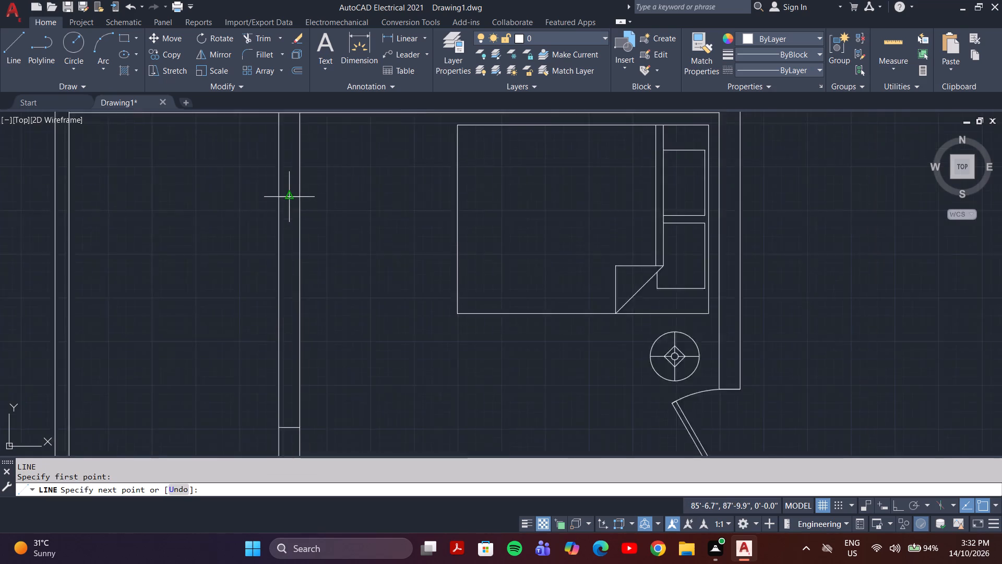
pyautogui.scroll(-1, 289, 197)
pyautogui.scroll(2, 271, 296)
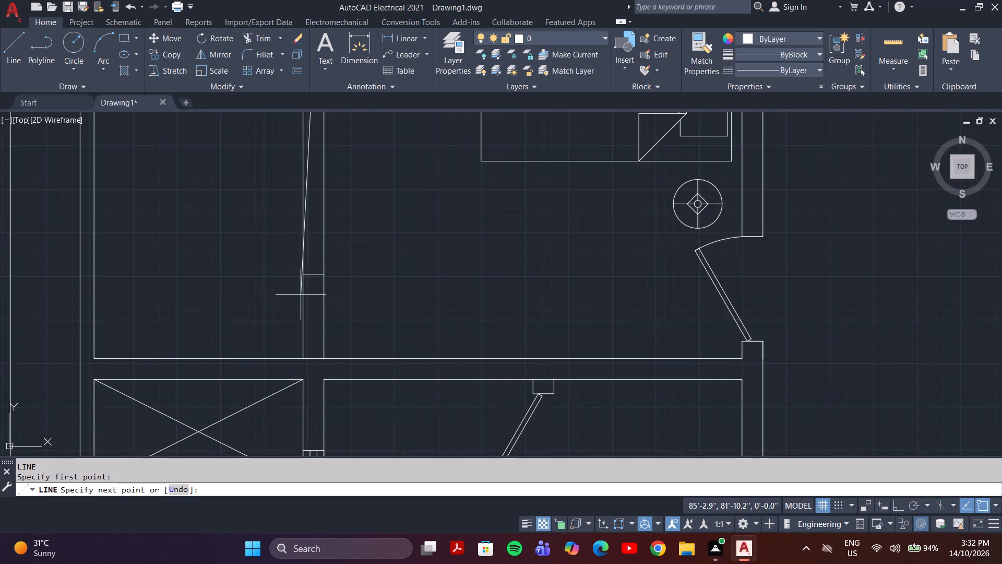
pyautogui.scroll(2, 312, 281)
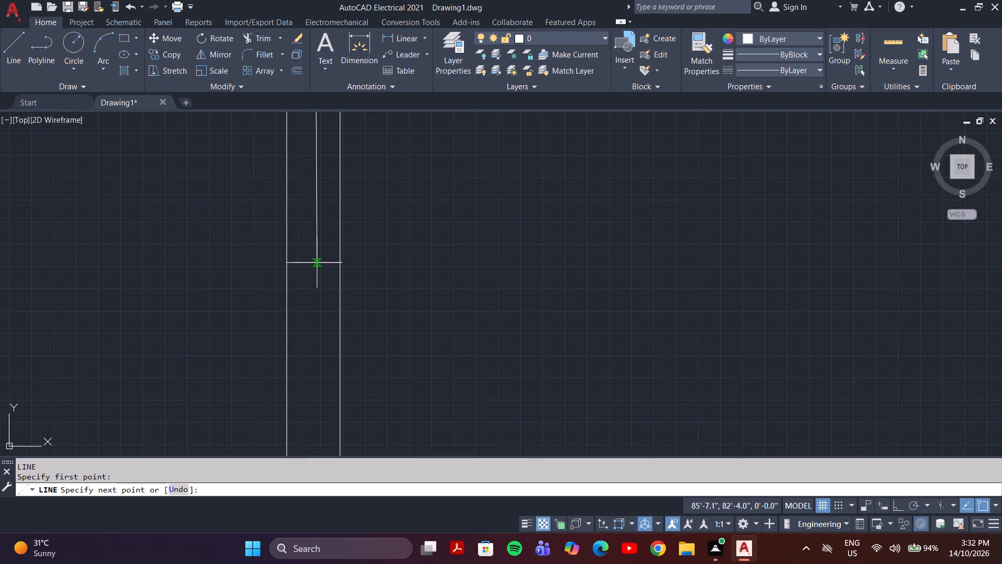
pyautogui.click(312, 262)
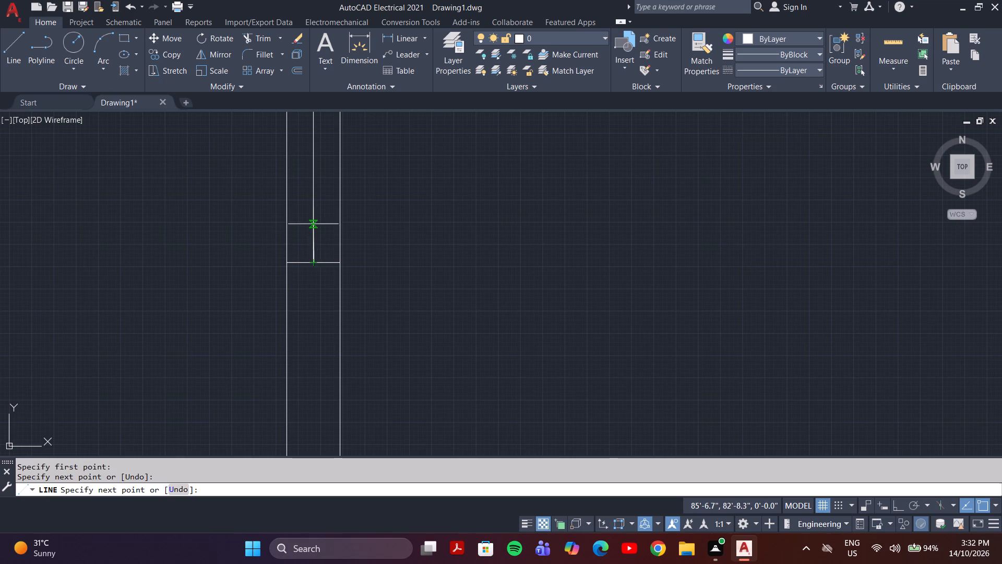
pyautogui.scroll(-3, 313, 224)
pyautogui.scroll(-3, 310, 162)
pyautogui.scroll(3, 308, 141)
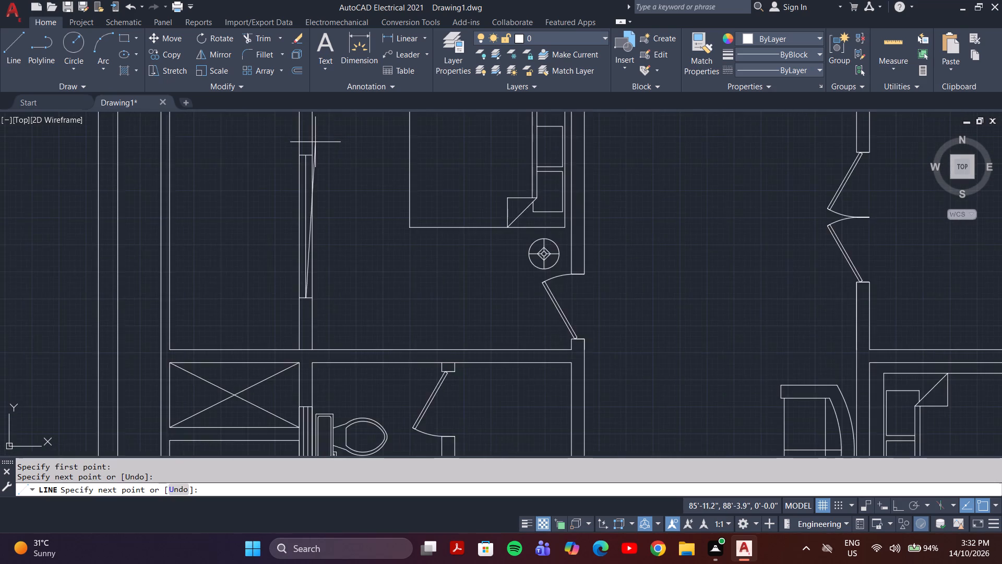
pyautogui.scroll(1, 316, 142)
pyautogui.press('Escape')
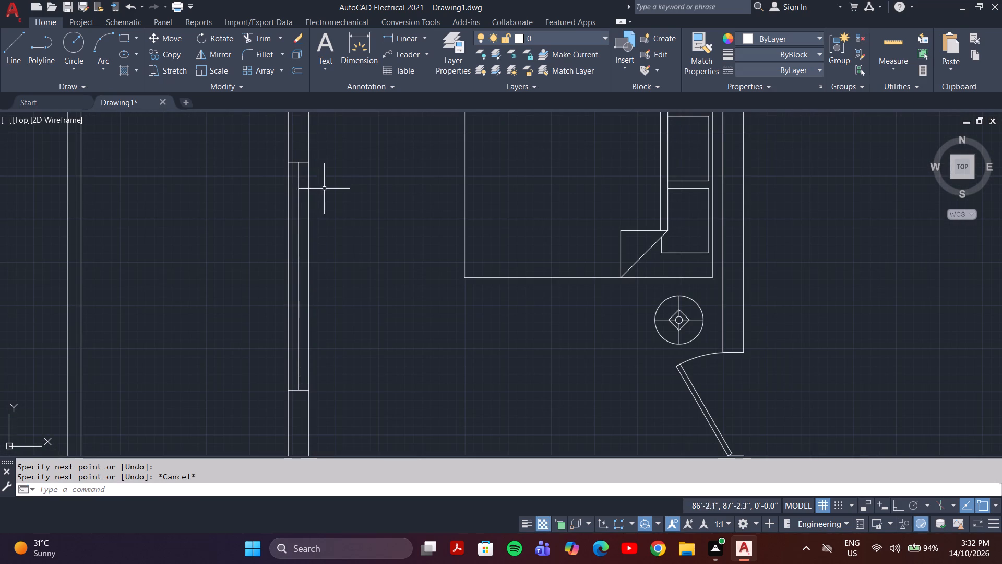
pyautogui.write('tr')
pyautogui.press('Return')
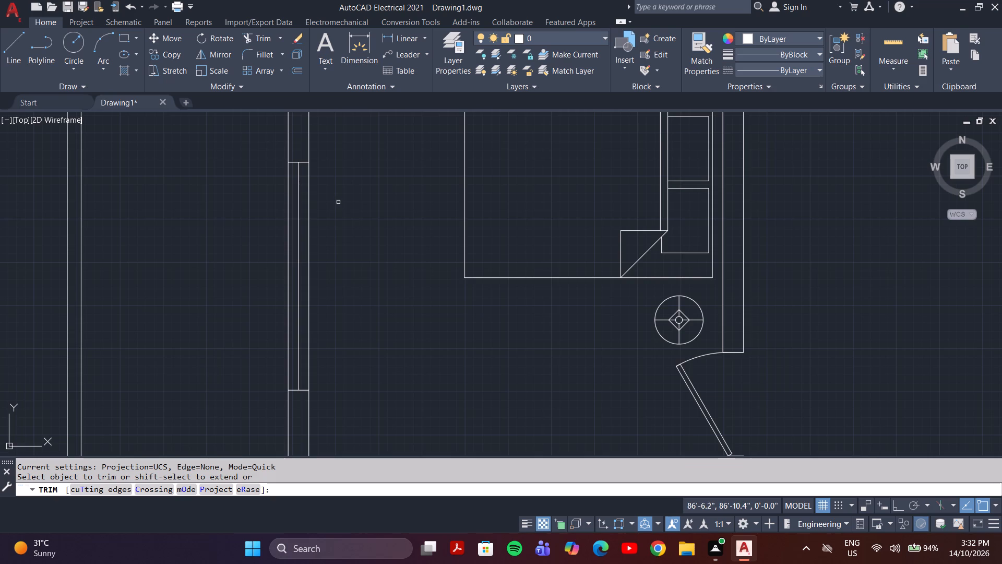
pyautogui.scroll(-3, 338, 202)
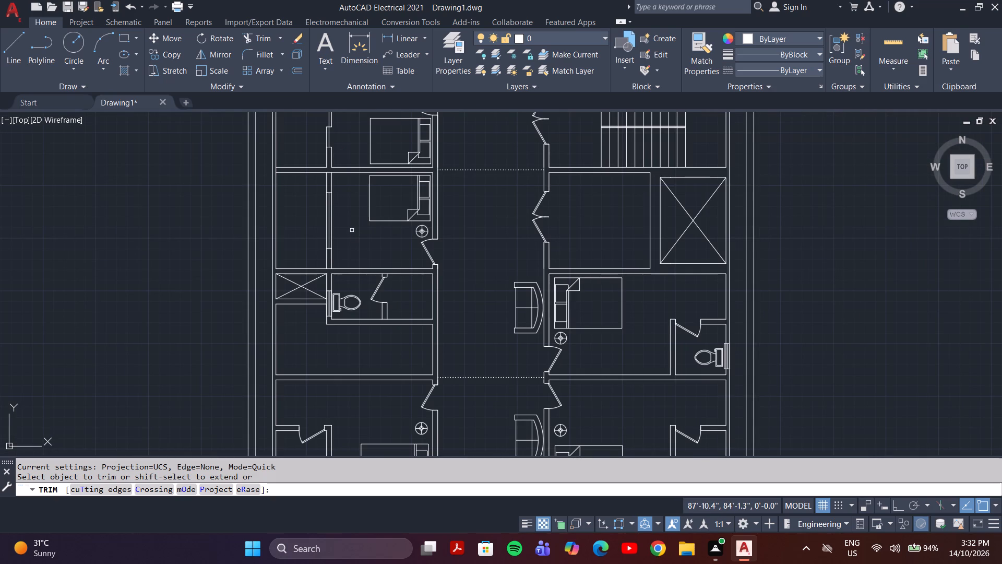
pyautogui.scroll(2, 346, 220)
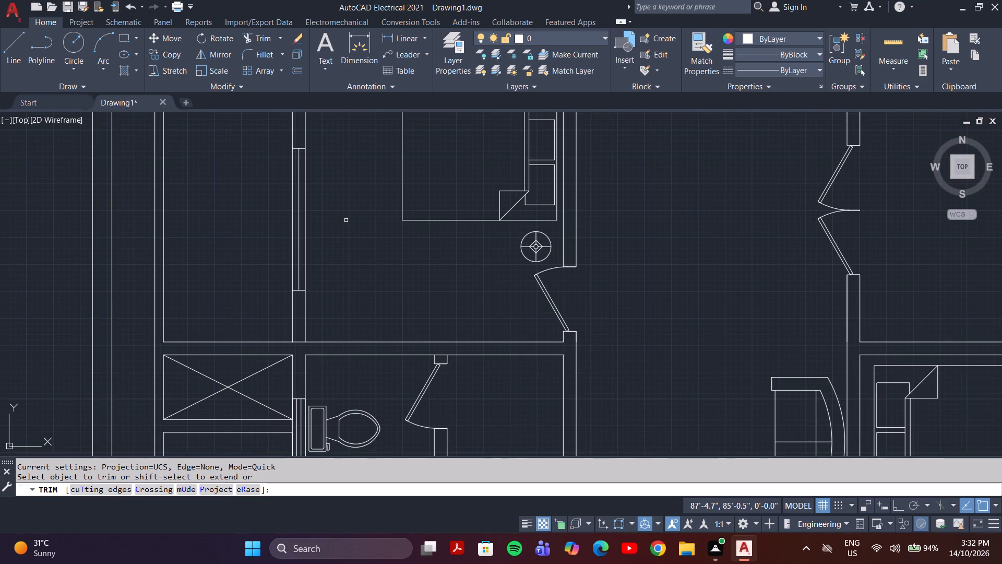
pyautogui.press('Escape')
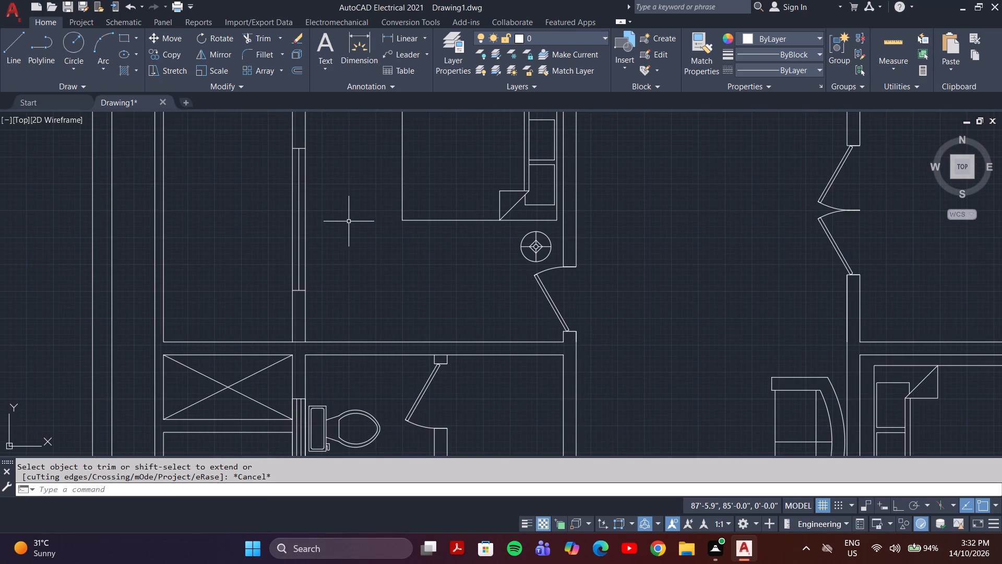
# Draw a short horizontal line across the partition opening, joining the midpoints of its east and west faces.
pyautogui.press('l')
pyautogui.press('Return')
pyautogui.scroll(2, 344, 218)
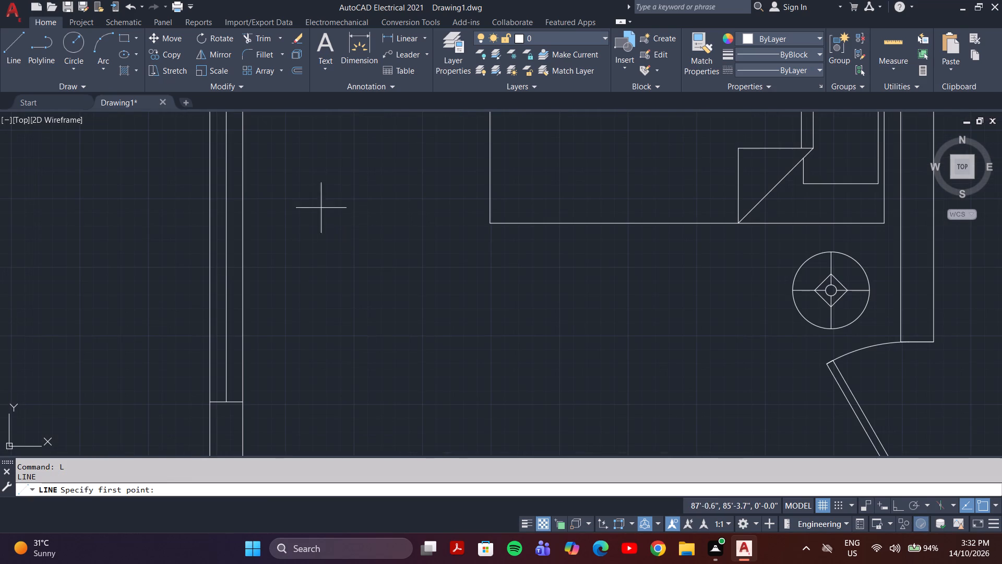
pyautogui.scroll(-2, 271, 210)
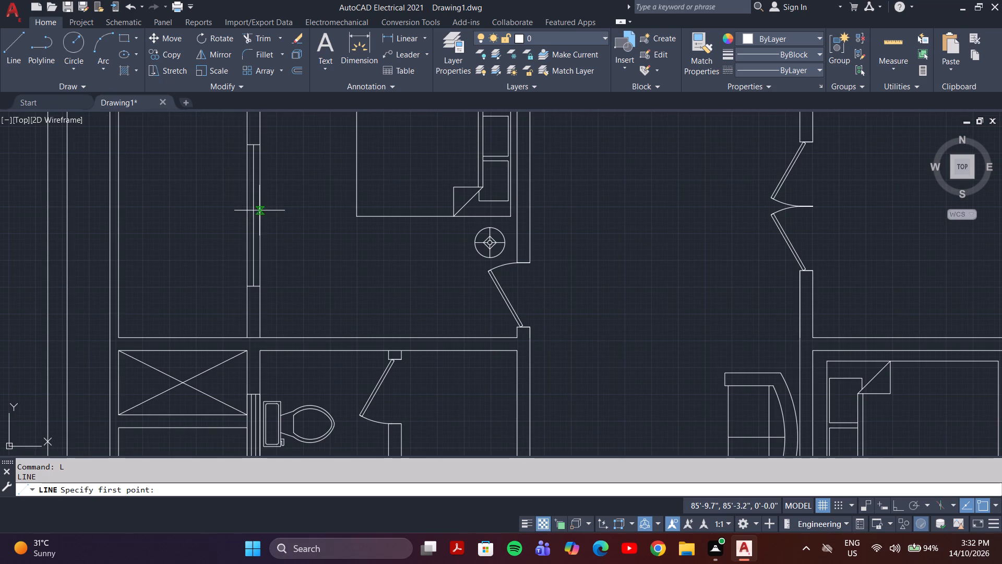
pyautogui.click(258, 217)
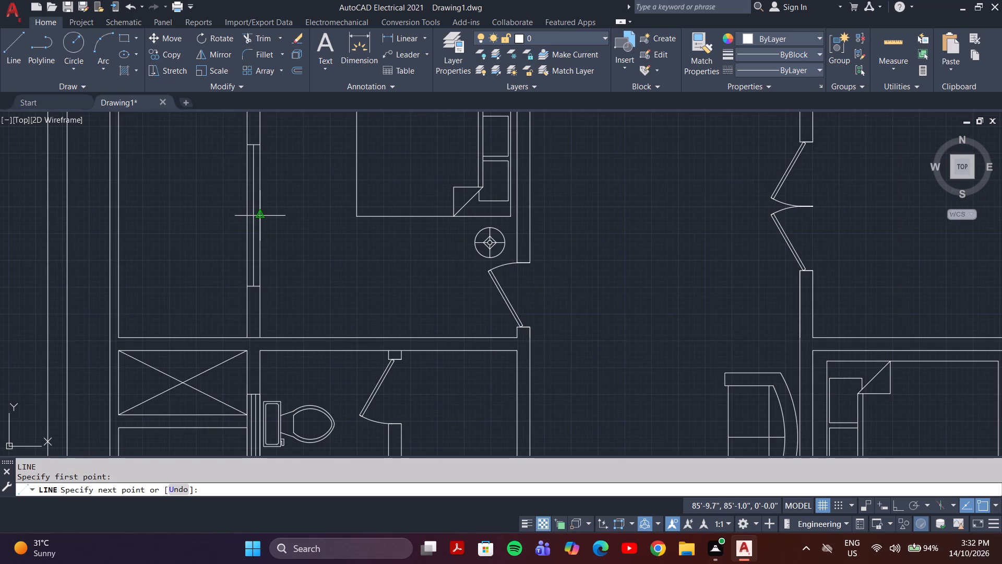
pyautogui.scroll(2, 248, 219)
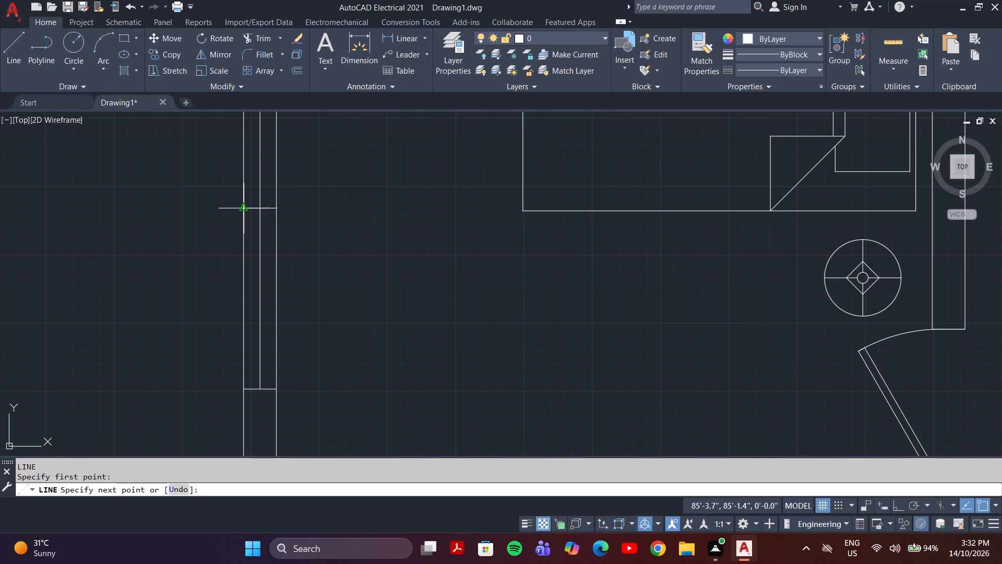
pyautogui.click(241, 209)
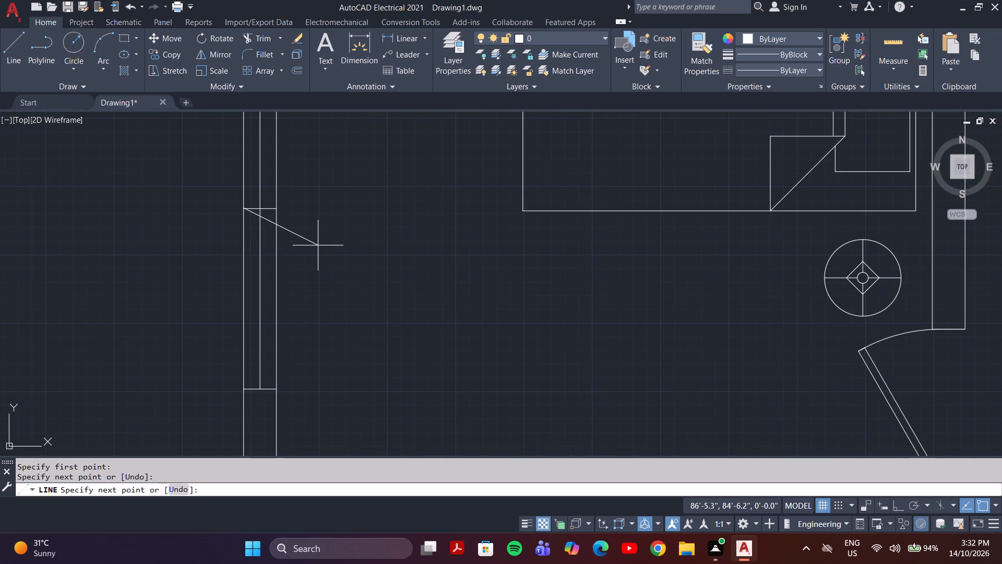
pyautogui.press('Escape')
# Trim the partition's west face in the opening's north half and its east face in the south half, forming staggered sliding-door panels.
pyautogui.scroll(-4, 317, 242)
pyautogui.scroll(2, 325, 205)
pyautogui.scroll(-4, 329, 206)
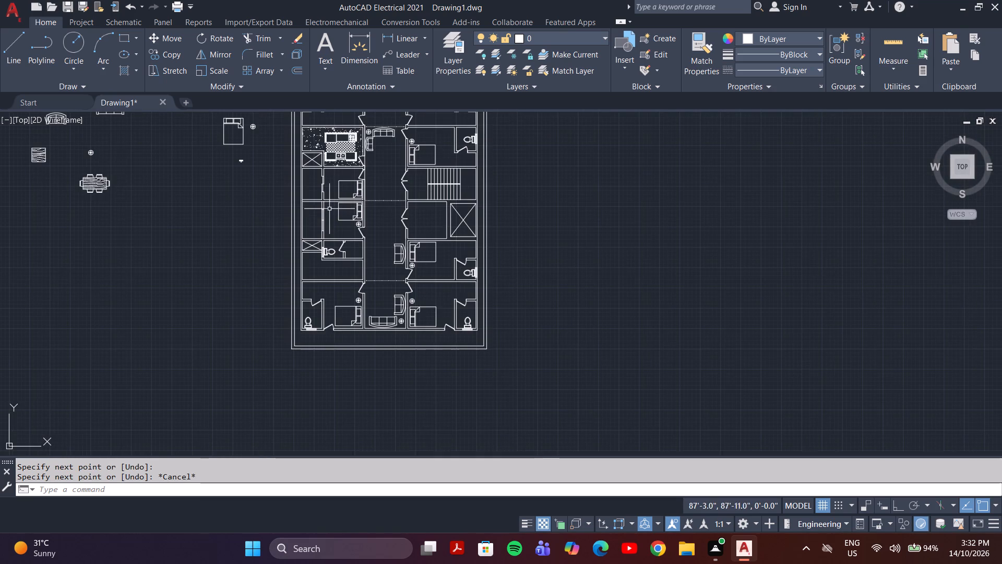
pyautogui.scroll(2, 329, 208)
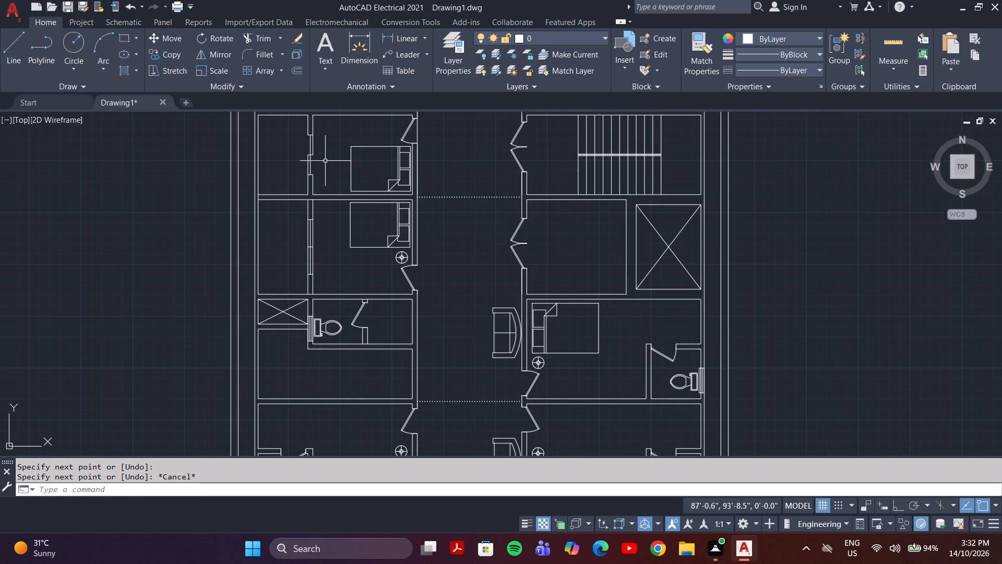
pyautogui.scroll(2, 310, 246)
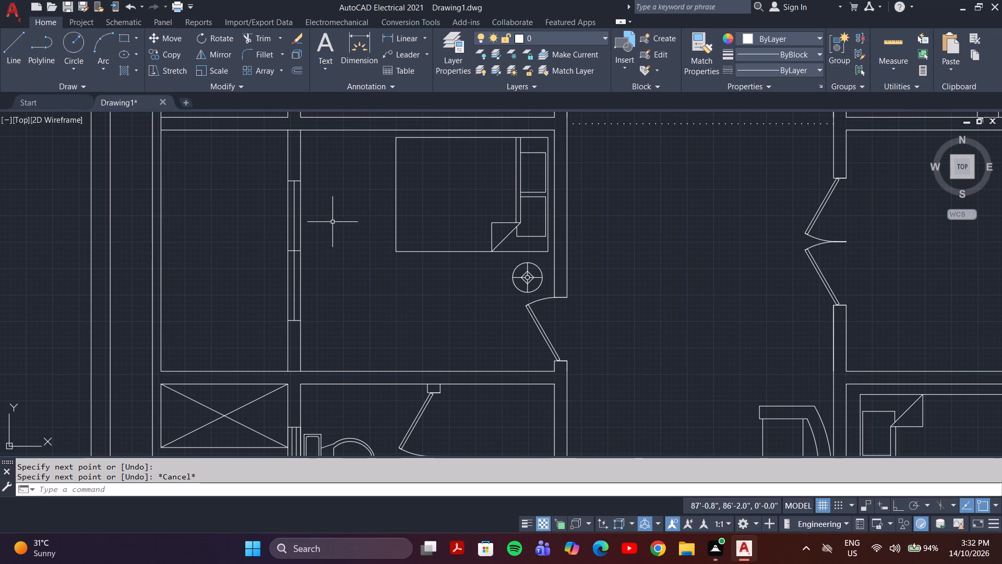
pyautogui.scroll(1, 332, 222)
pyautogui.press('Escape')
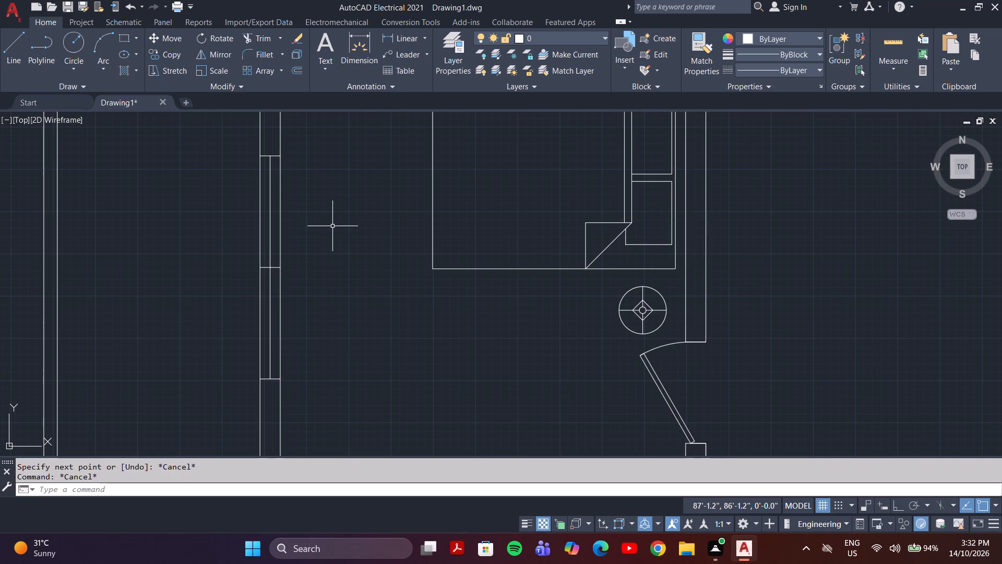
pyautogui.press('t')
pyautogui.press('r')
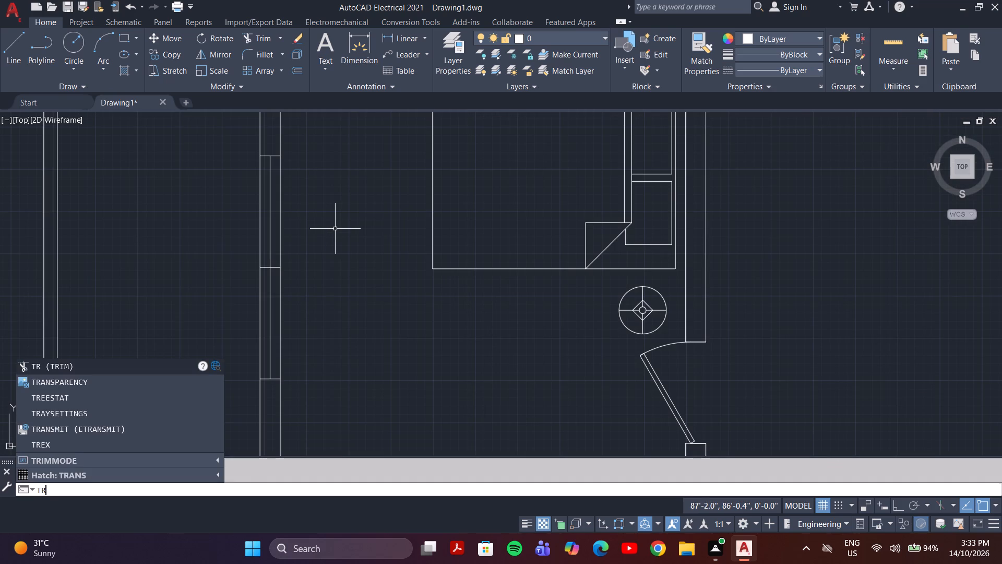
pyautogui.press('Return')
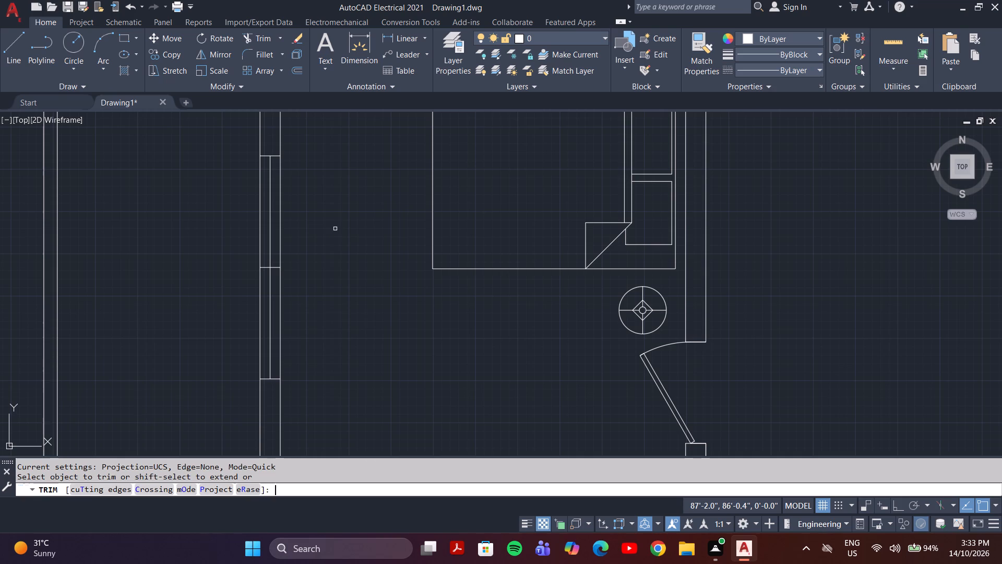
pyautogui.click(260, 217)
pyautogui.click(282, 293)
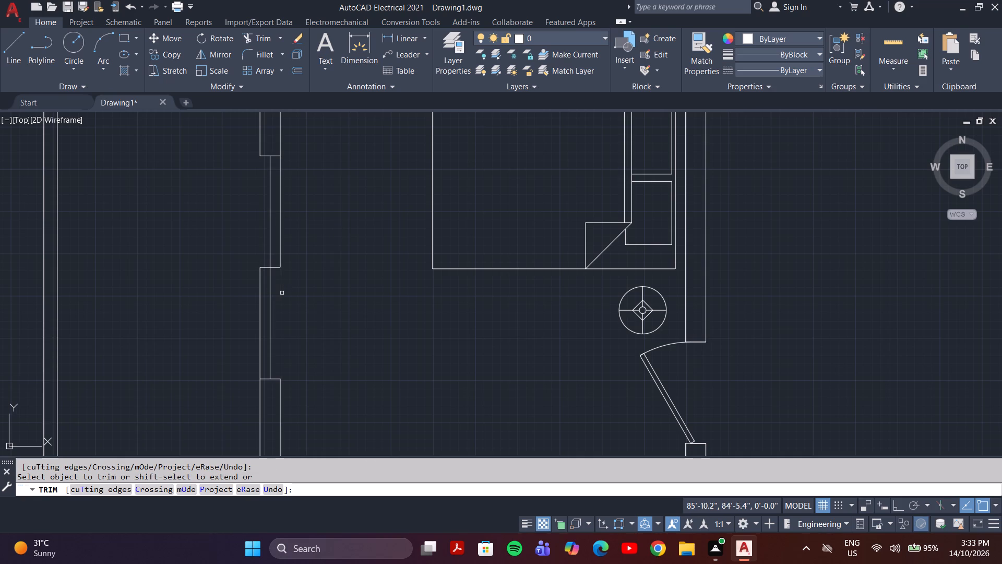
# Examine the whole floor plan, its southern rooms, and the spare furniture and faucet blocks west of the building.
pyautogui.scroll(-3, 309, 281)
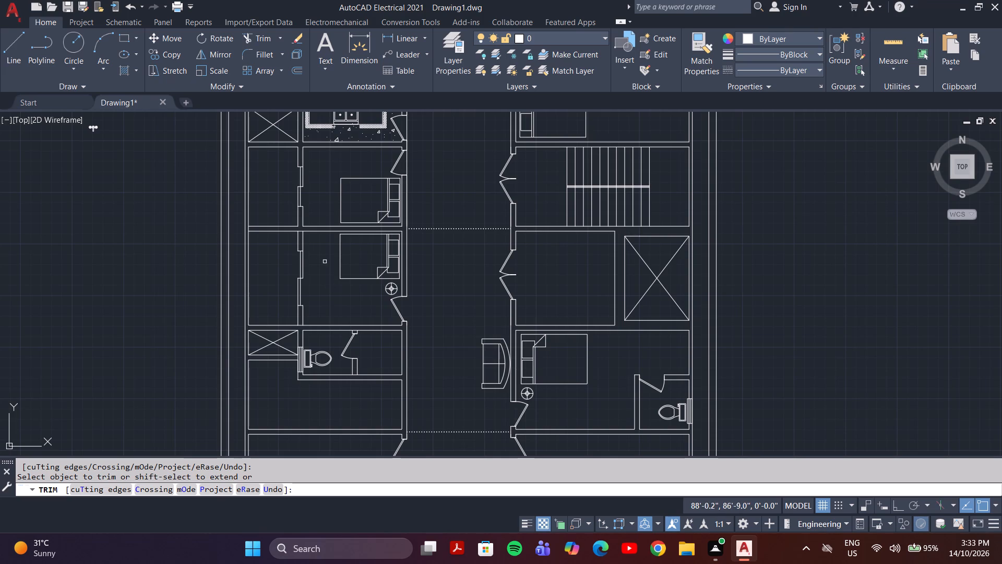
pyautogui.scroll(3, 306, 284)
pyautogui.scroll(-2, 310, 286)
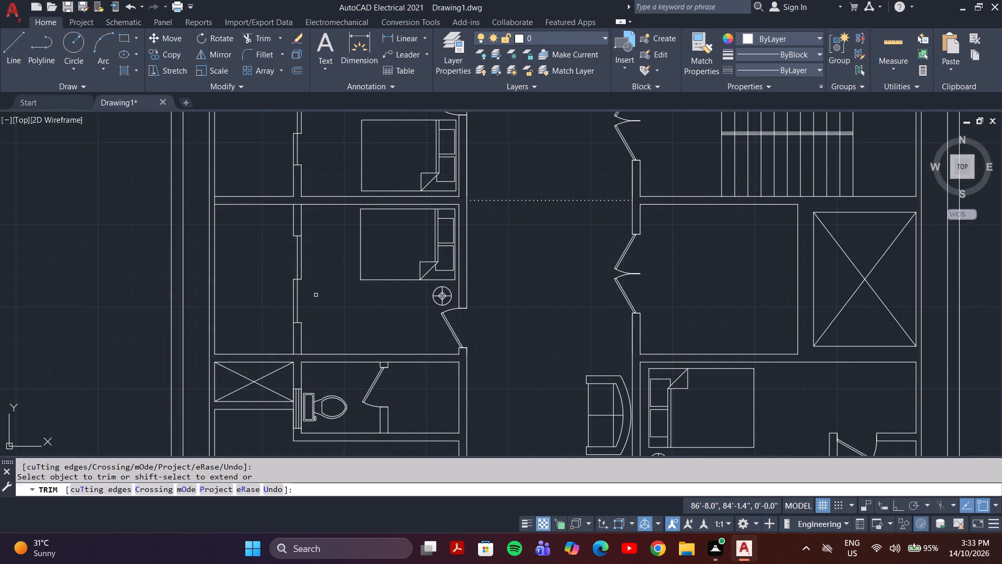
pyautogui.scroll(-3, 317, 296)
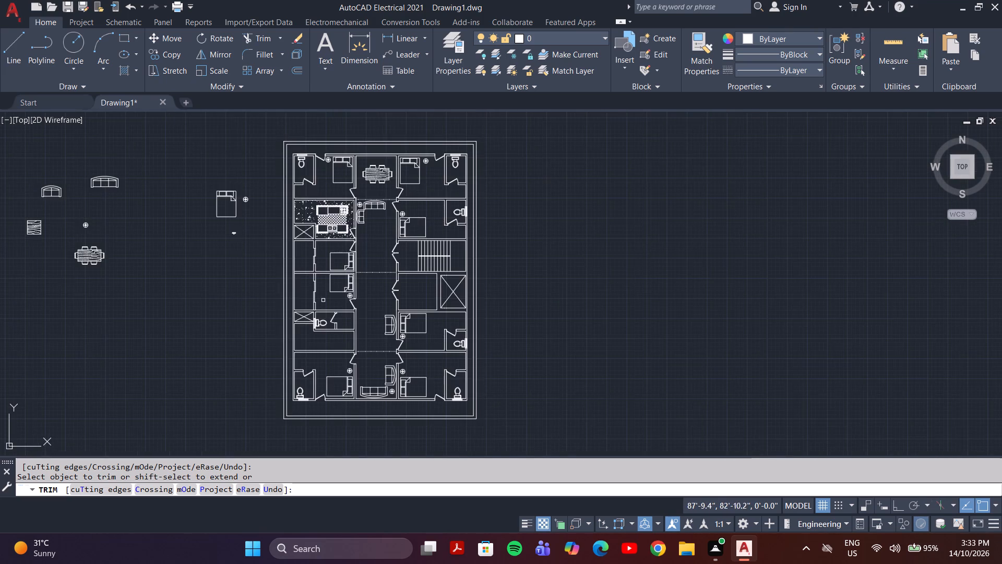
pyautogui.scroll(4, 323, 299)
pyautogui.scroll(-5, 324, 299)
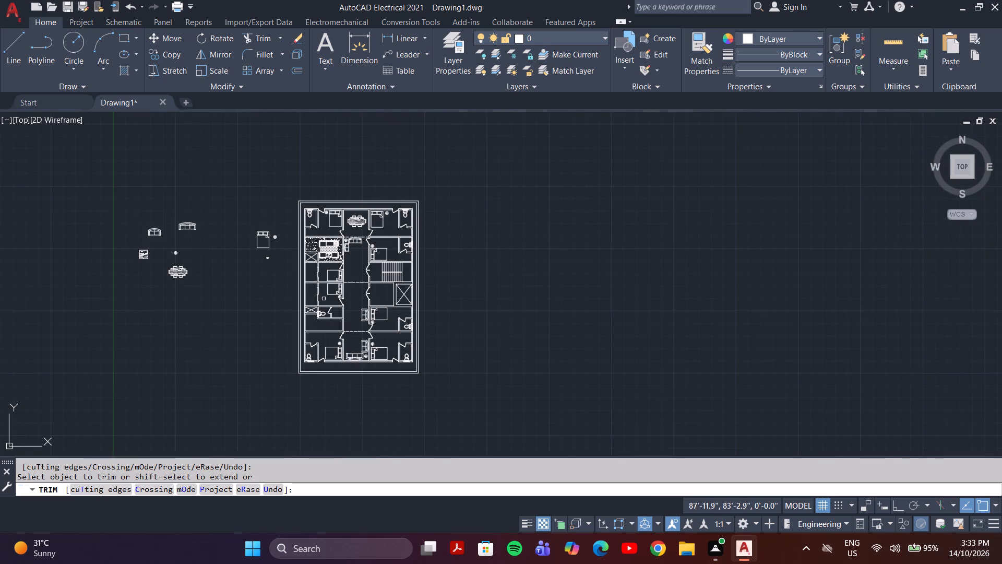
pyautogui.scroll(5, 324, 327)
pyautogui.scroll(-5, 330, 330)
pyautogui.scroll(2, 326, 371)
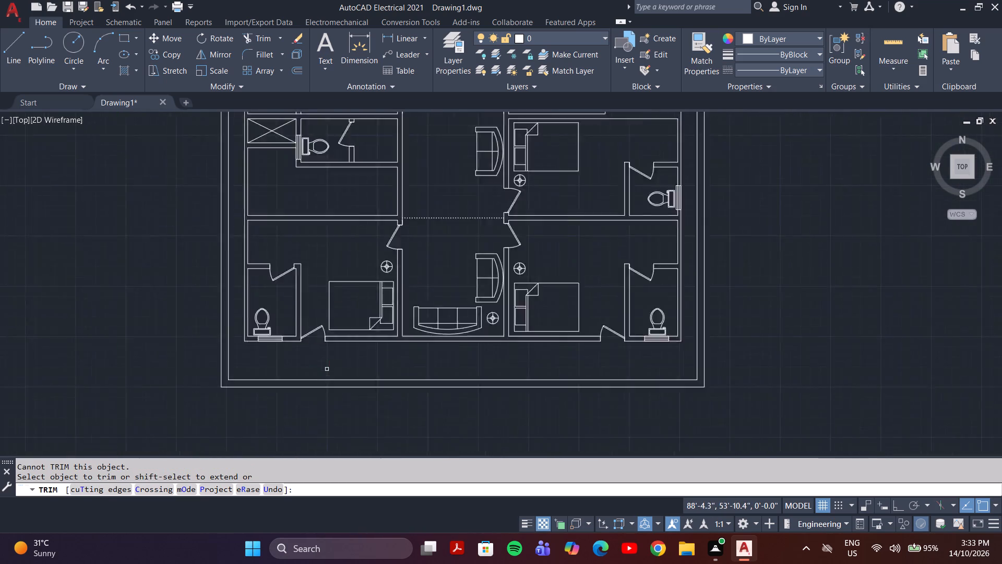
pyautogui.scroll(3, 327, 369)
pyautogui.scroll(-5, 328, 368)
pyautogui.scroll(2, 261, 332)
pyautogui.scroll(-2, 157, 213)
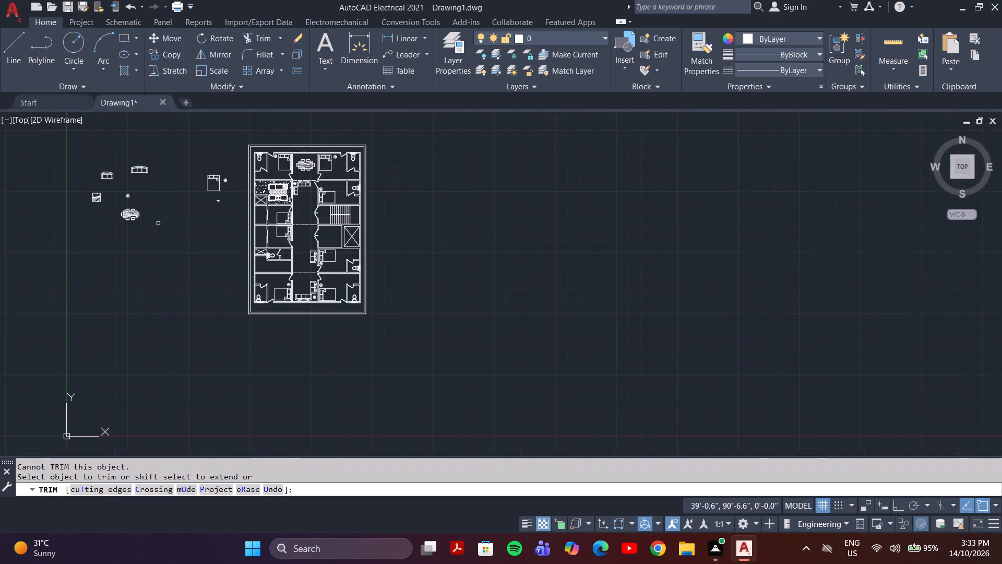
pyautogui.scroll(2, 113, 157)
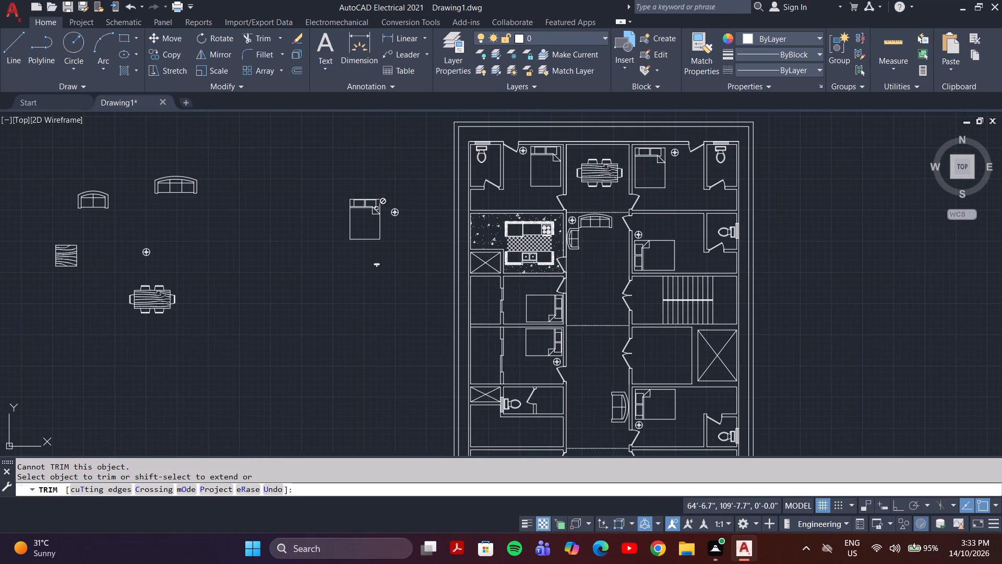
pyautogui.scroll(1, 376, 208)
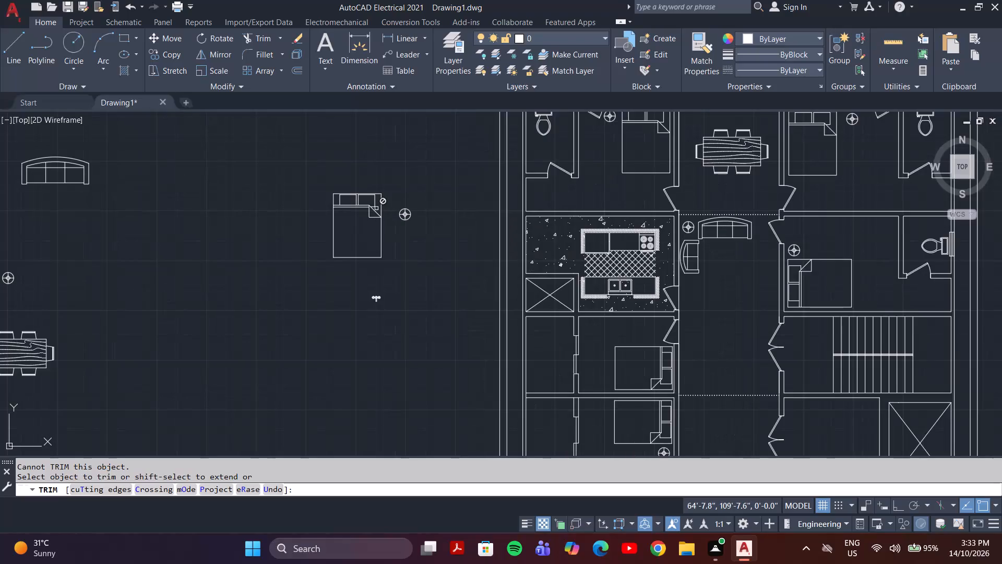
pyautogui.scroll(1, 379, 216)
pyautogui.scroll(2, 383, 354)
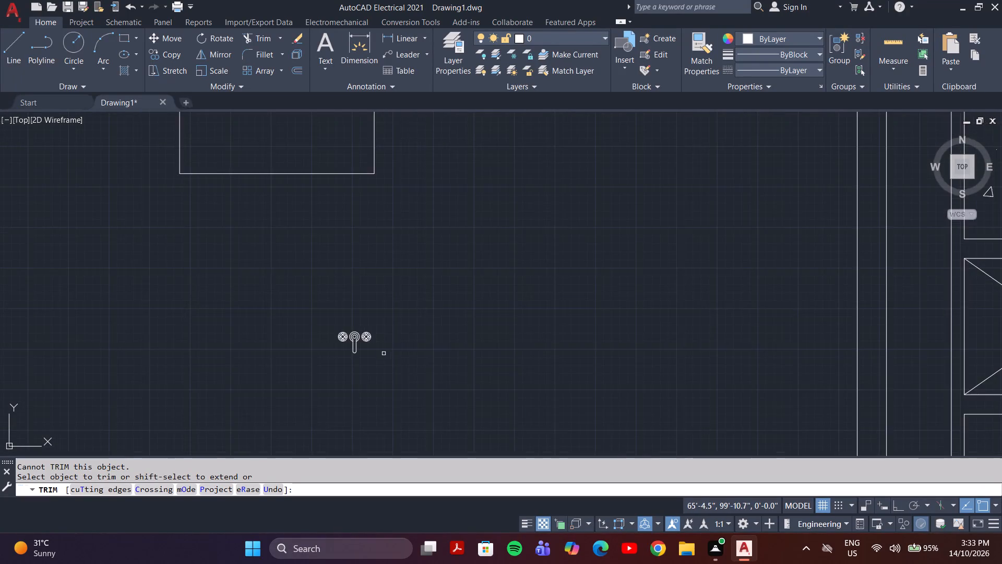
pyautogui.scroll(-1, 383, 358)
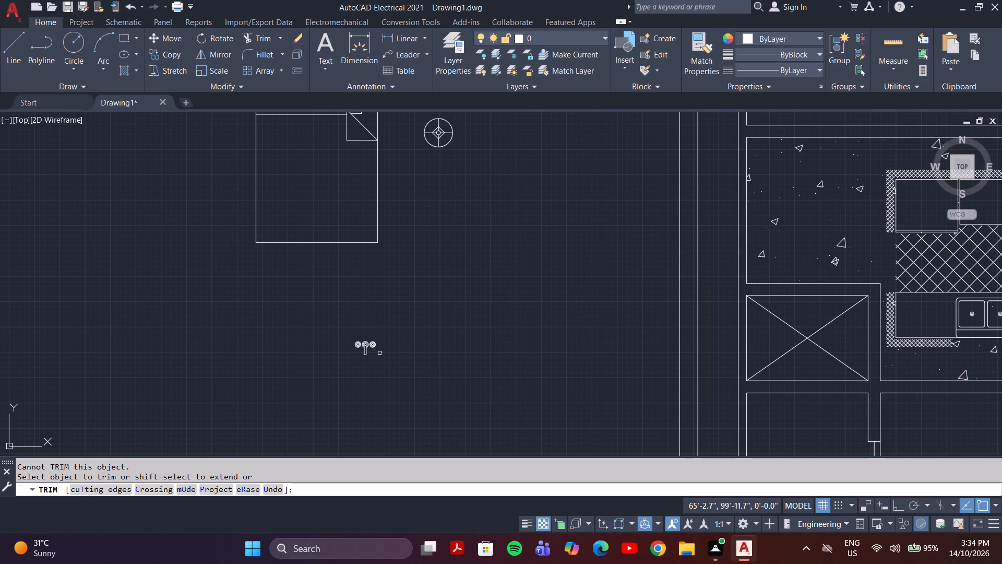
# Examine the floor plan's northern rooms, central hall and west bedrooms alongside the spare furniture blocks, and end the Trim command.
pyautogui.scroll(-4, 384, 353)
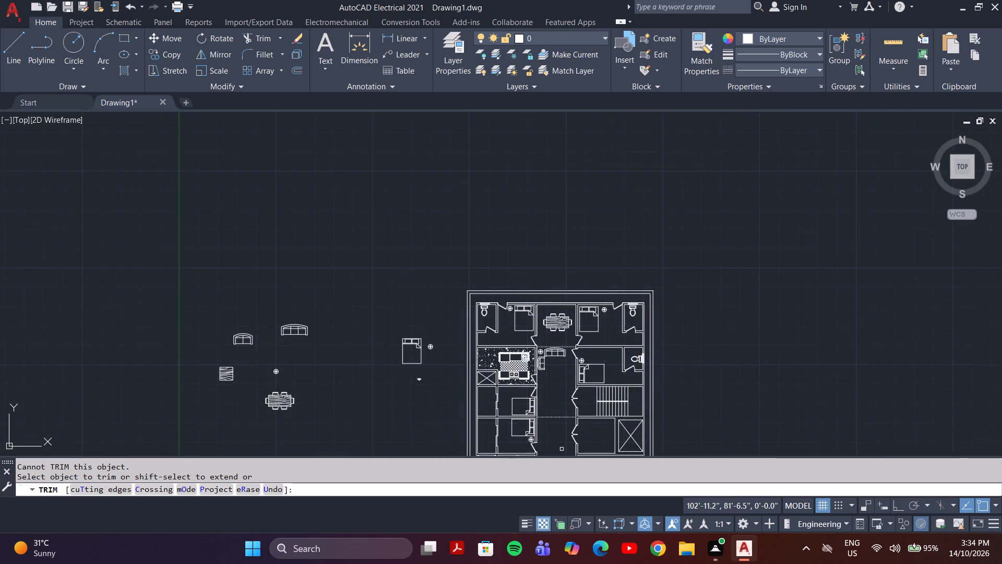
pyautogui.scroll(-1, 565, 450)
pyautogui.scroll(1, 575, 452)
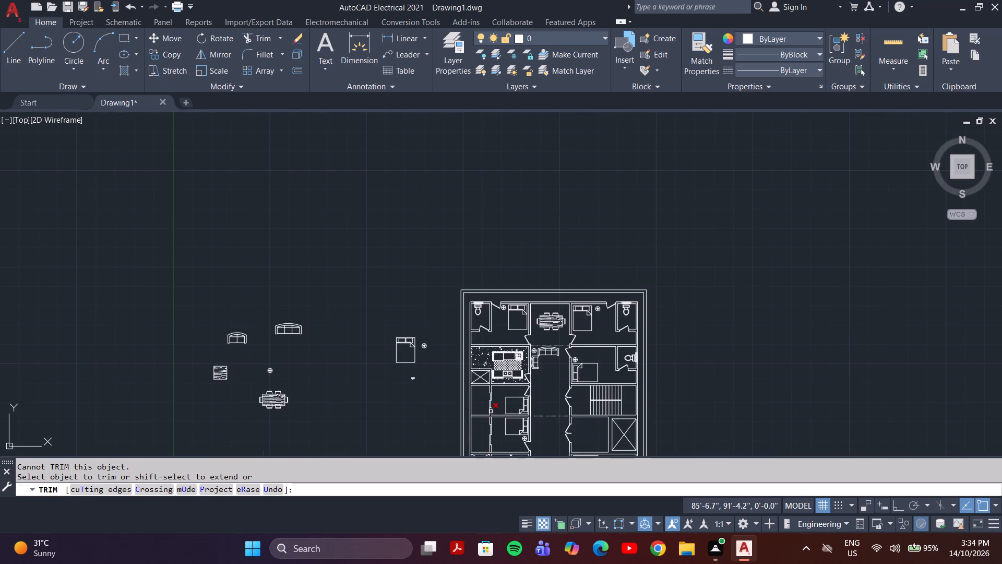
pyautogui.moveTo(542, 304); pyautogui.dragTo(518, 209, button='middle')
pyautogui.scroll(3, 479, 218)
pyautogui.moveTo(490, 230); pyautogui.dragTo(473, 217, button='middle')
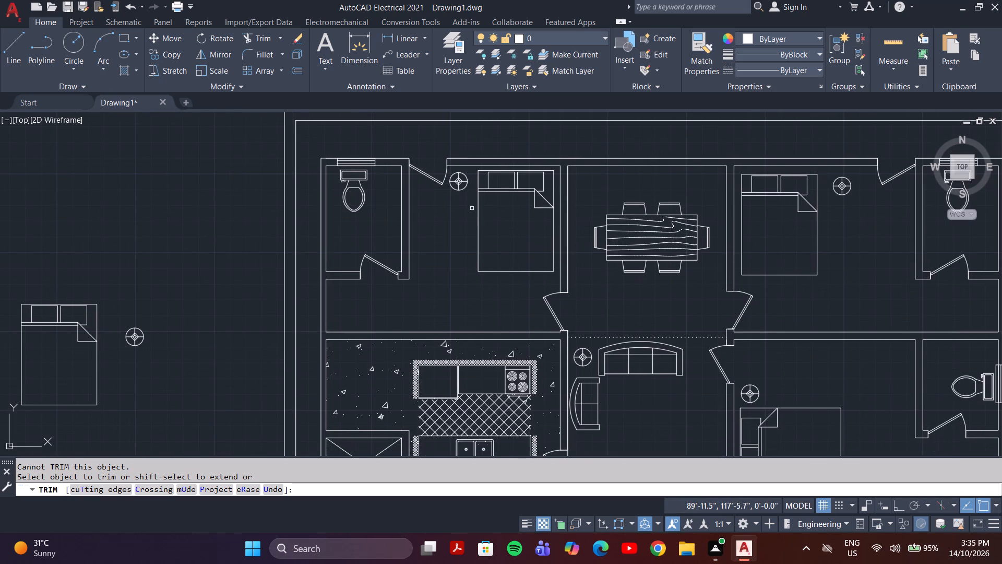
pyautogui.scroll(-2, 452, 202)
pyautogui.scroll(-1, 499, 268)
pyautogui.moveTo(500, 268); pyautogui.dragTo(375, 213, button='middle')
pyautogui.scroll(2, 401, 254)
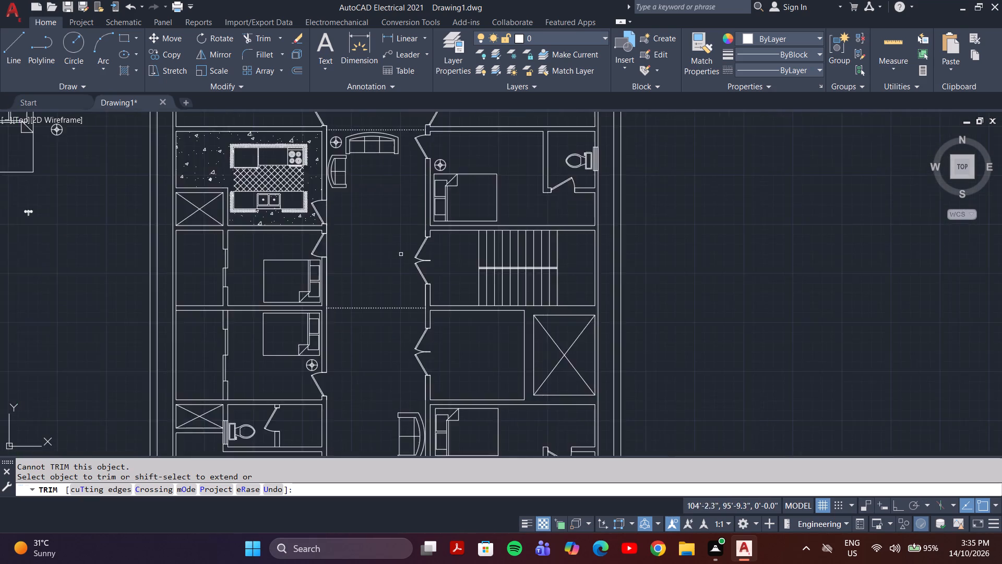
pyautogui.scroll(-2, 400, 256)
pyautogui.scroll(1, 261, 208)
pyautogui.moveTo(261, 208); pyautogui.dragTo(340, 207, button='middle')
pyautogui.scroll(1, 328, 206)
pyautogui.moveTo(356, 194); pyautogui.dragTo(300, 252, button='middle')
pyautogui.press('Escape')
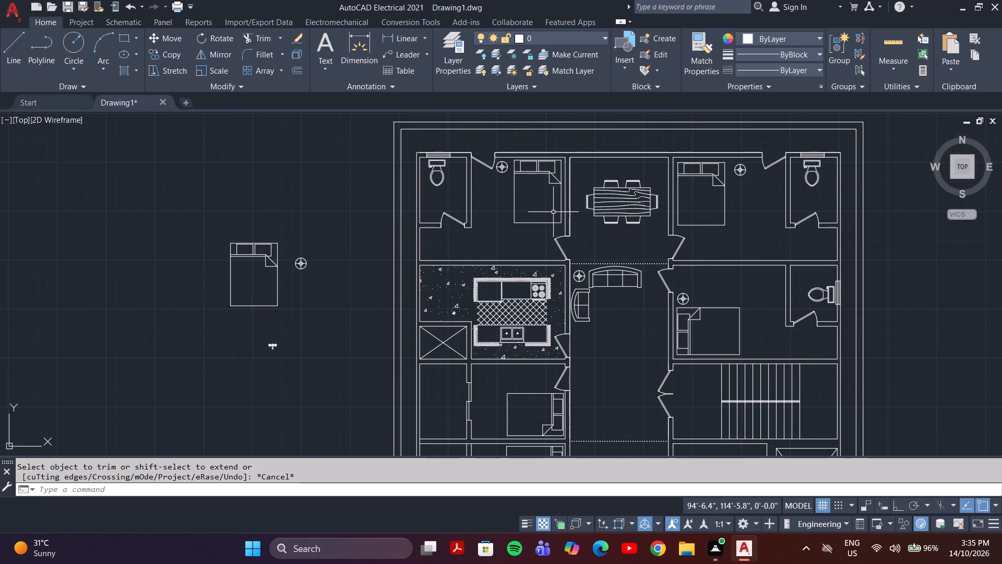
# Open DesignCenter.
pyautogui.hotkey('ctrl', 'F2')
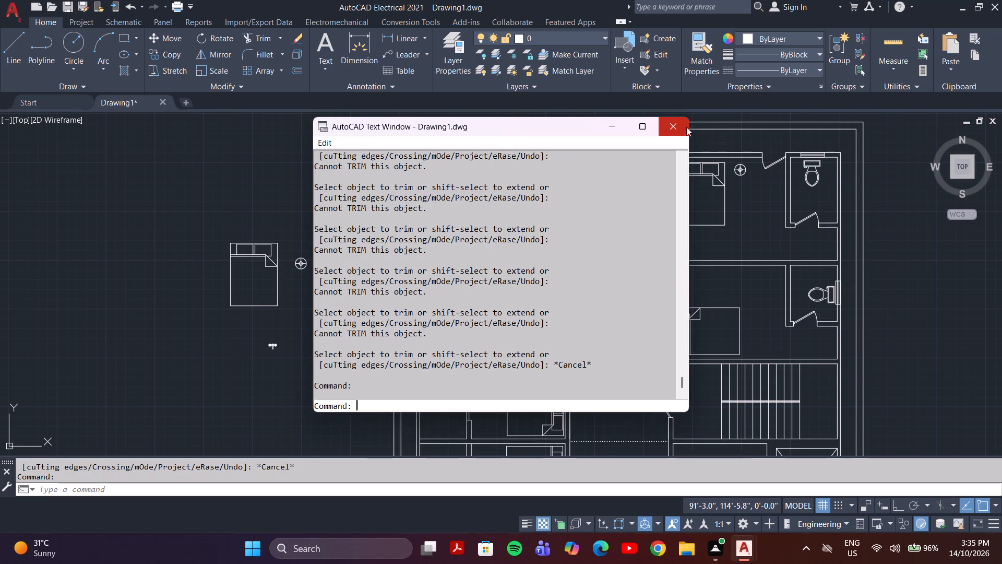
pyautogui.click(684, 127)
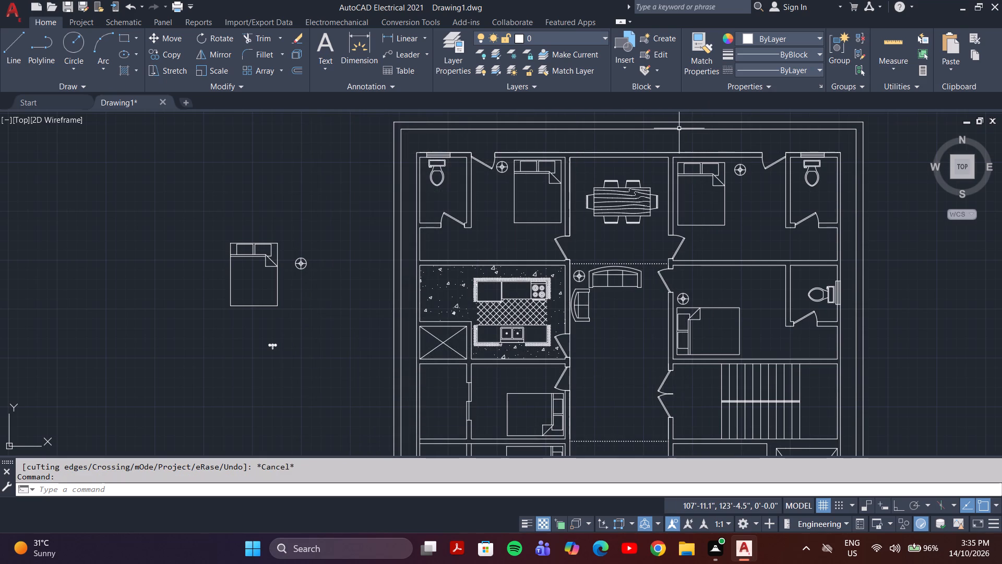
pyautogui.hotkey('ctrl', '2')
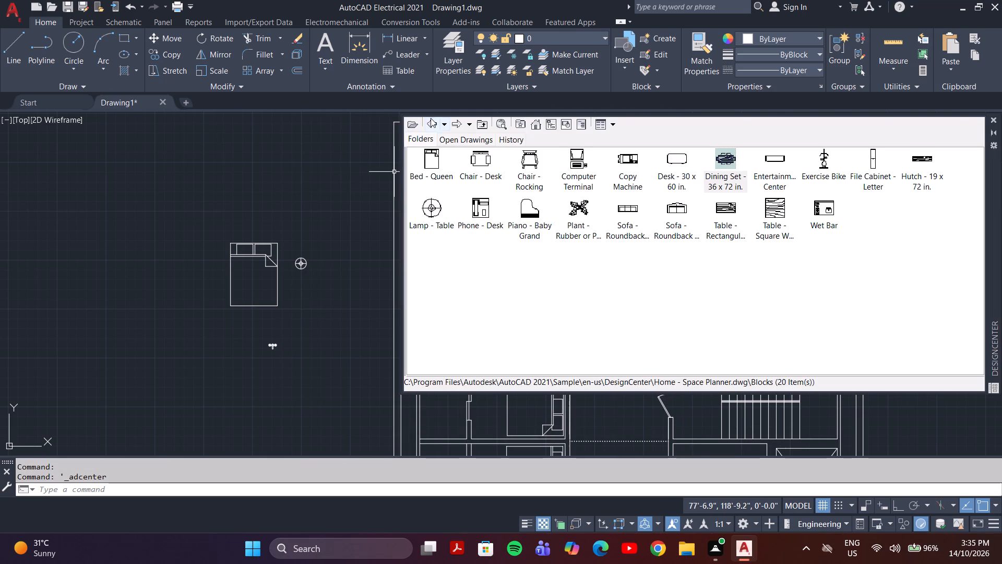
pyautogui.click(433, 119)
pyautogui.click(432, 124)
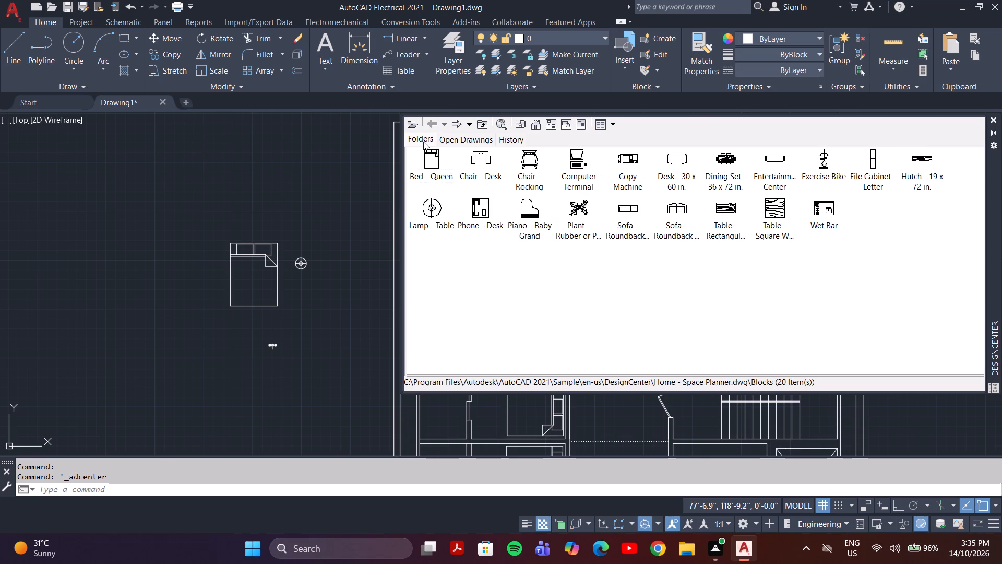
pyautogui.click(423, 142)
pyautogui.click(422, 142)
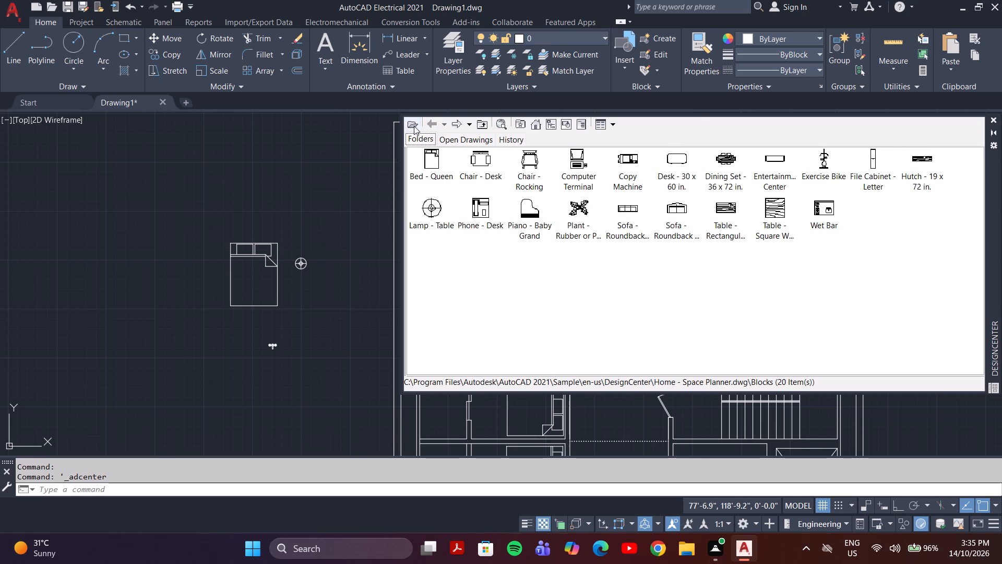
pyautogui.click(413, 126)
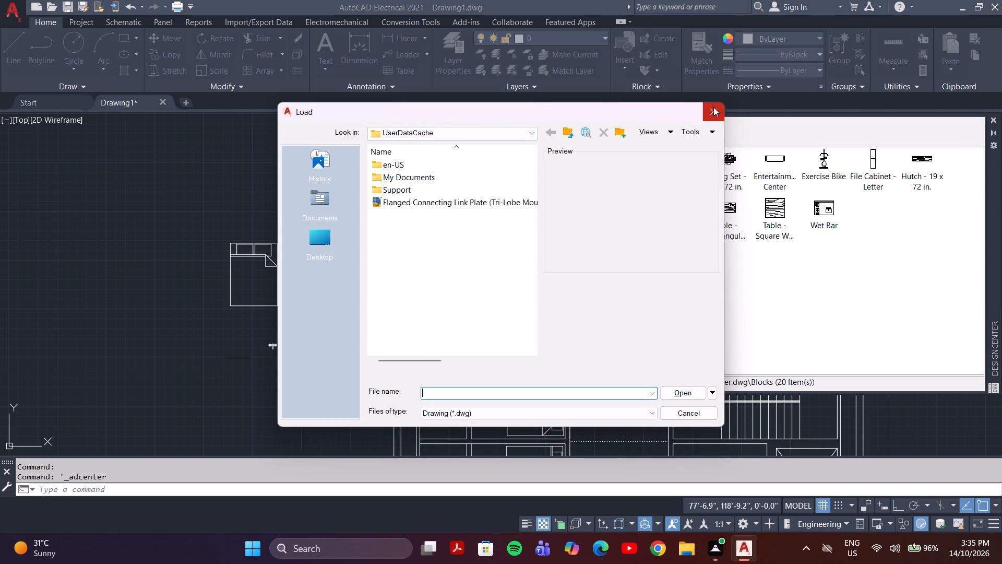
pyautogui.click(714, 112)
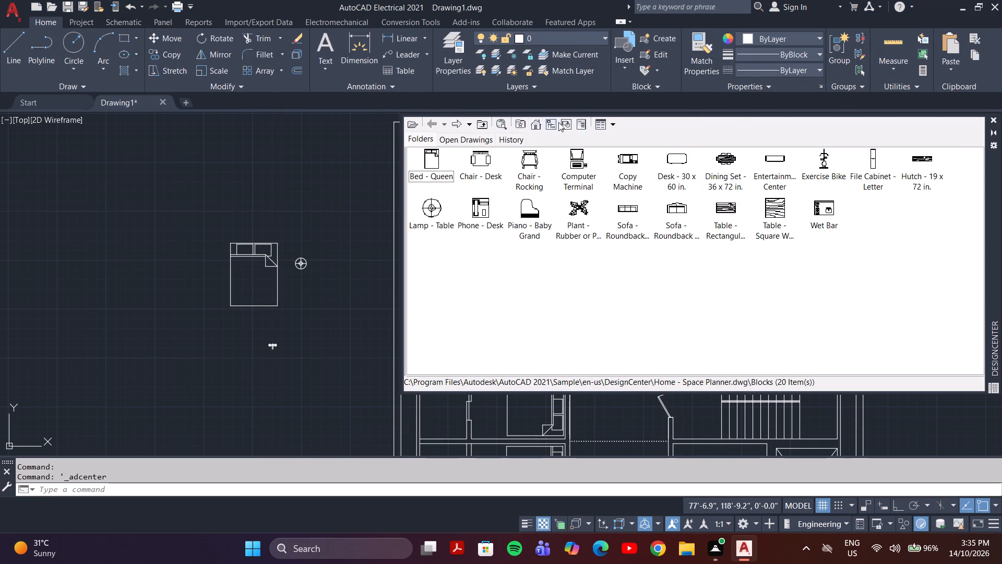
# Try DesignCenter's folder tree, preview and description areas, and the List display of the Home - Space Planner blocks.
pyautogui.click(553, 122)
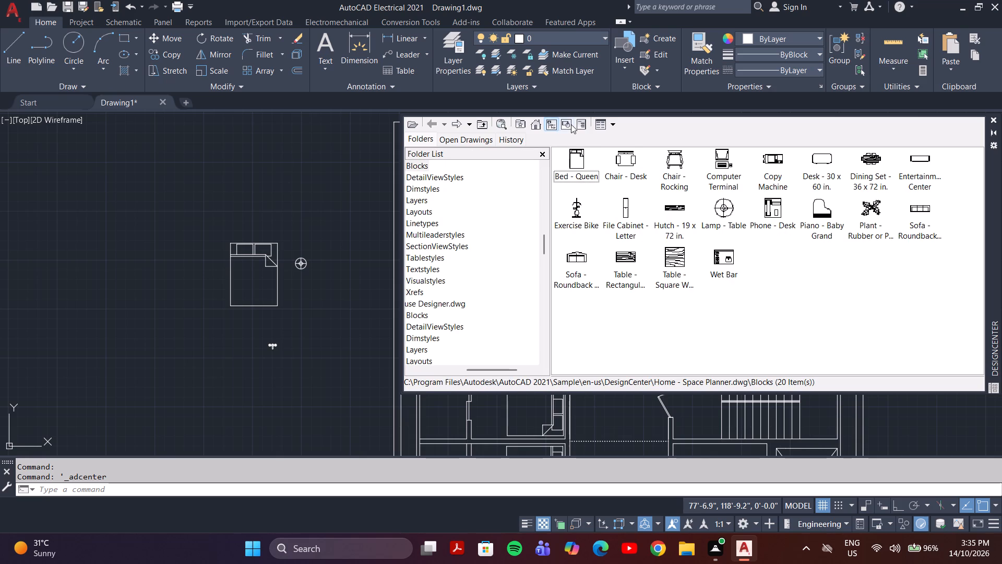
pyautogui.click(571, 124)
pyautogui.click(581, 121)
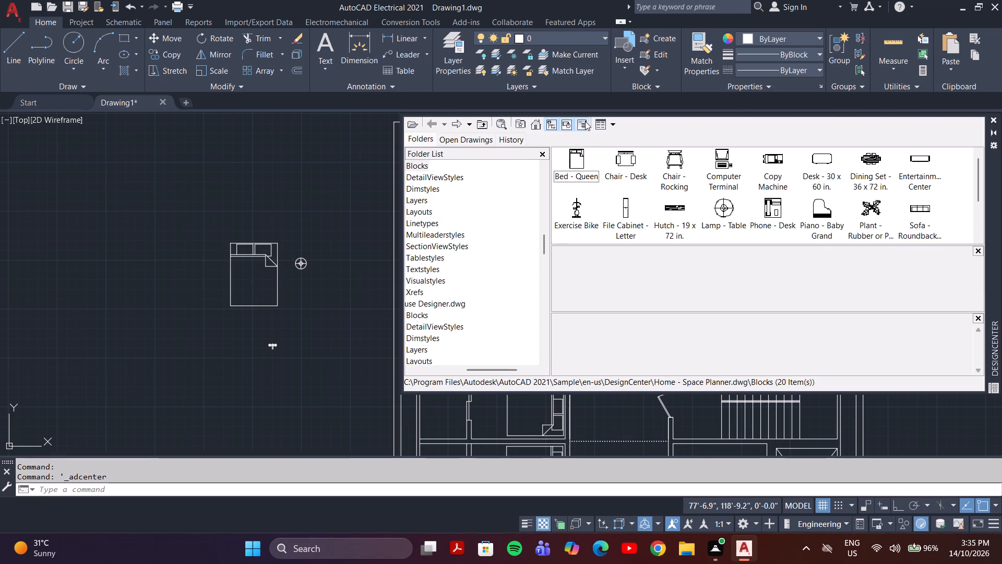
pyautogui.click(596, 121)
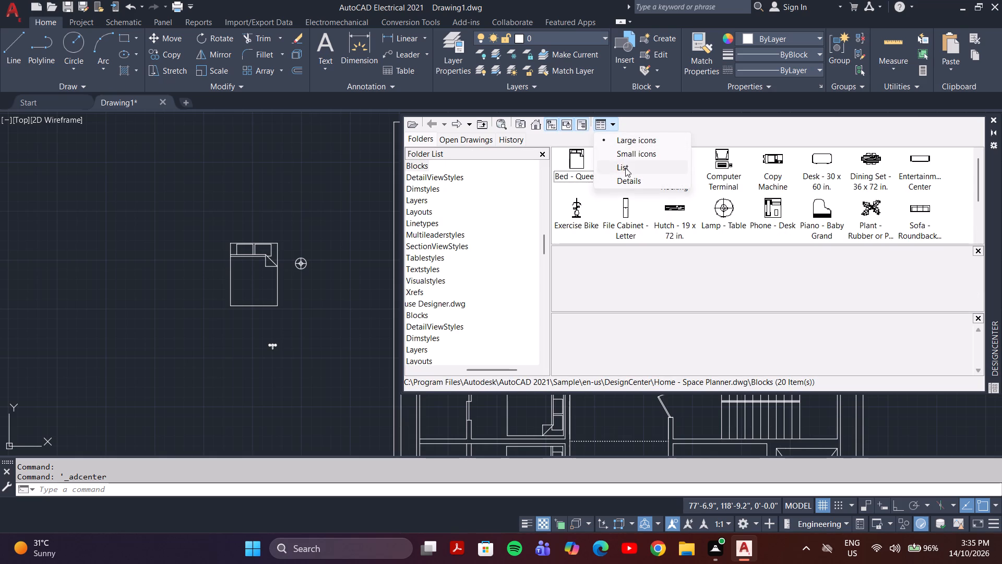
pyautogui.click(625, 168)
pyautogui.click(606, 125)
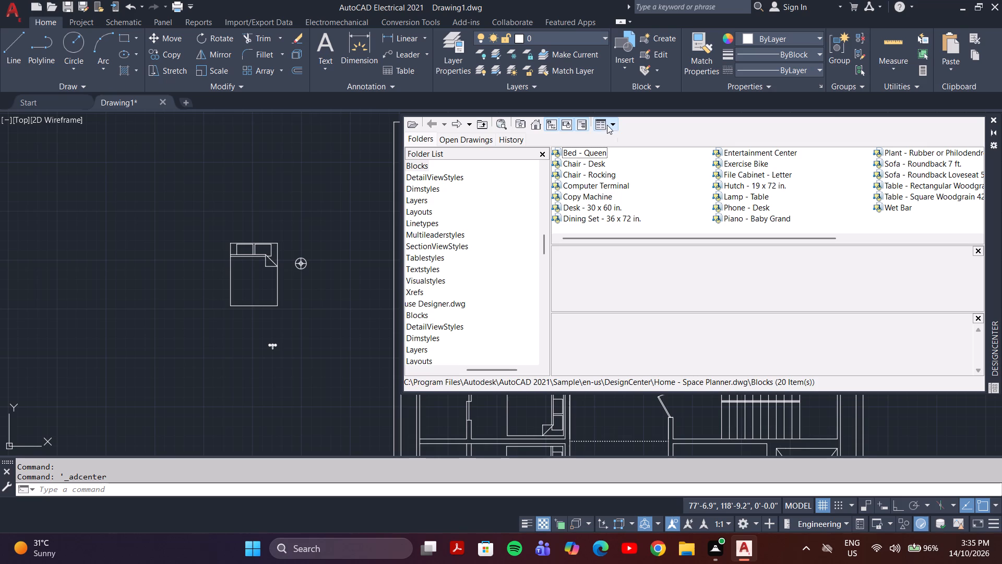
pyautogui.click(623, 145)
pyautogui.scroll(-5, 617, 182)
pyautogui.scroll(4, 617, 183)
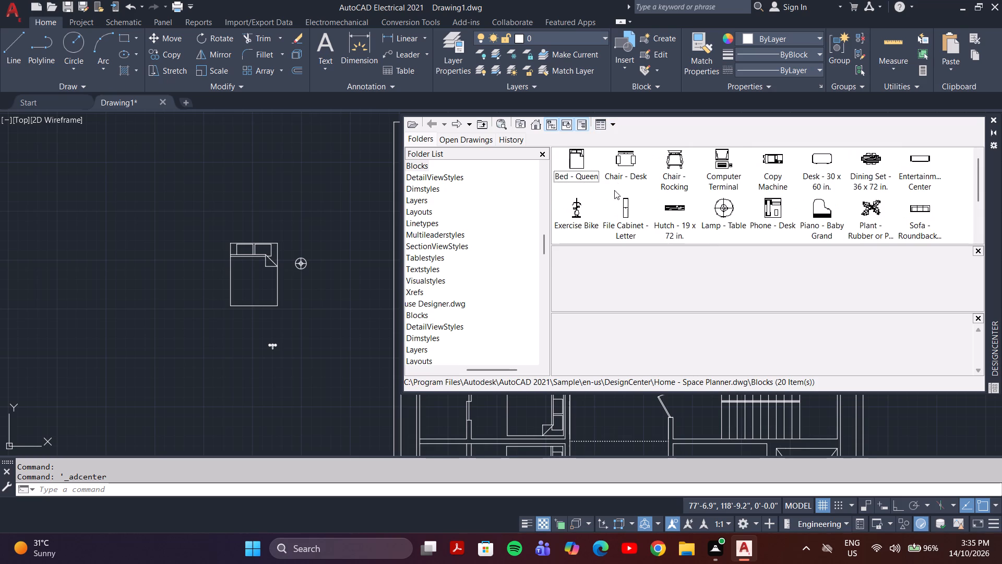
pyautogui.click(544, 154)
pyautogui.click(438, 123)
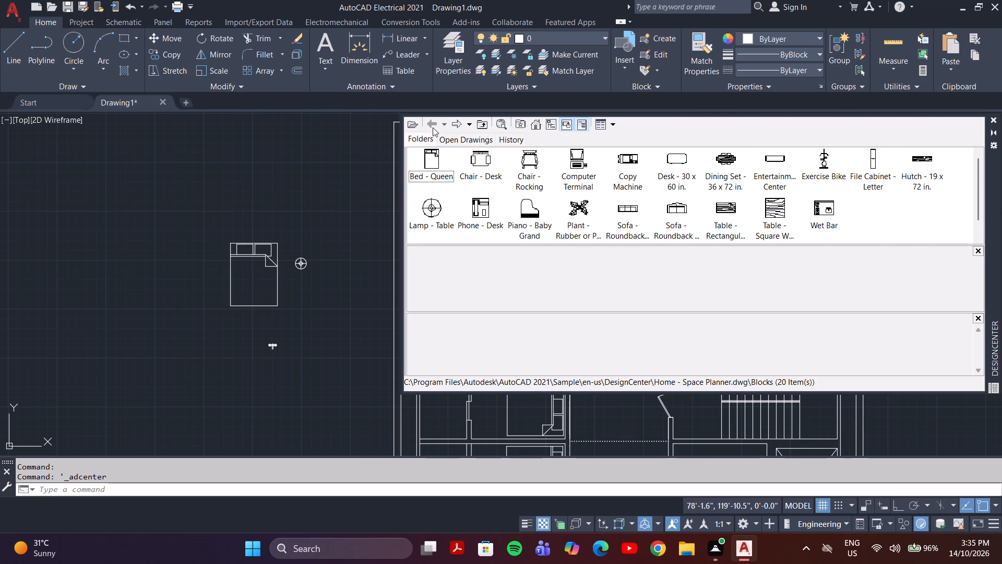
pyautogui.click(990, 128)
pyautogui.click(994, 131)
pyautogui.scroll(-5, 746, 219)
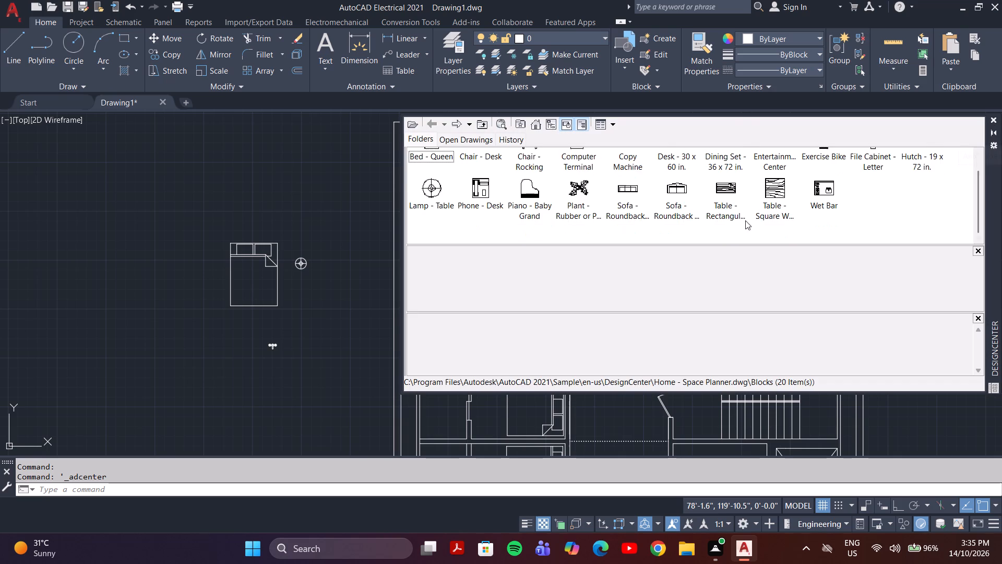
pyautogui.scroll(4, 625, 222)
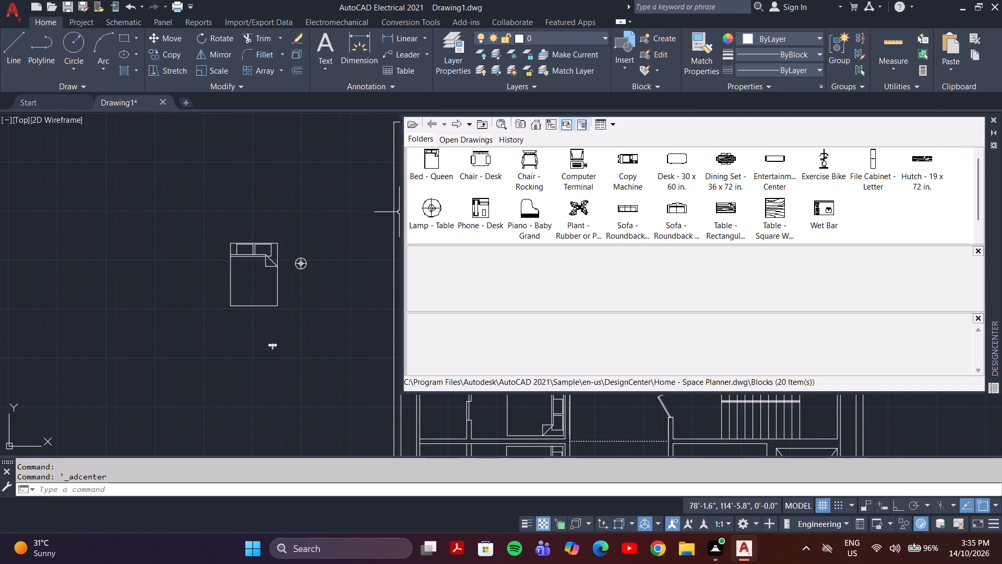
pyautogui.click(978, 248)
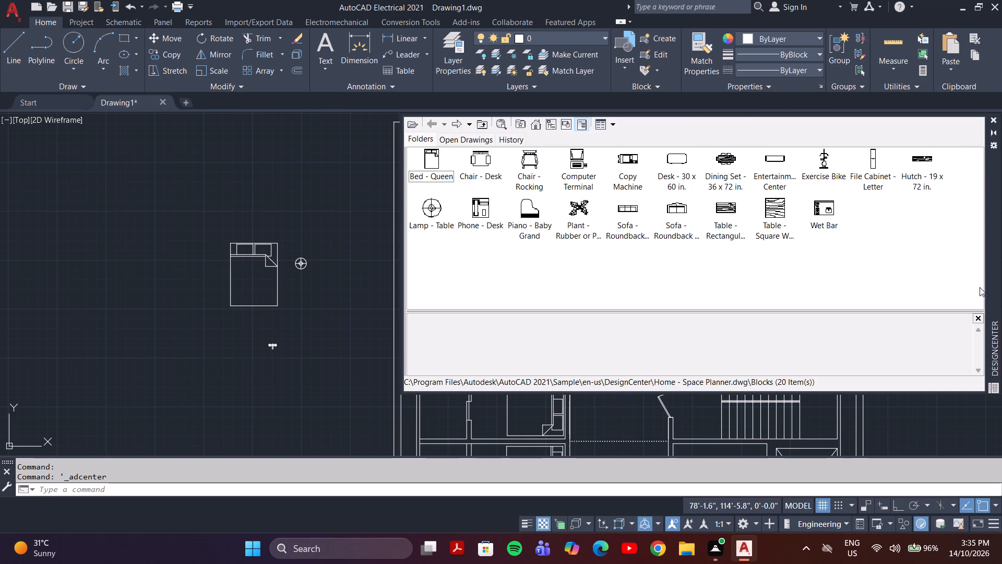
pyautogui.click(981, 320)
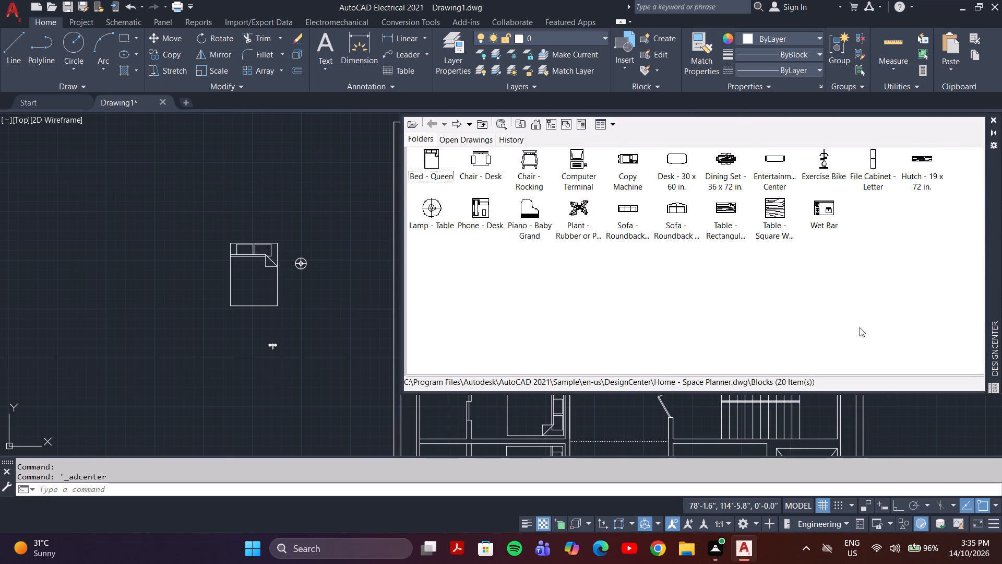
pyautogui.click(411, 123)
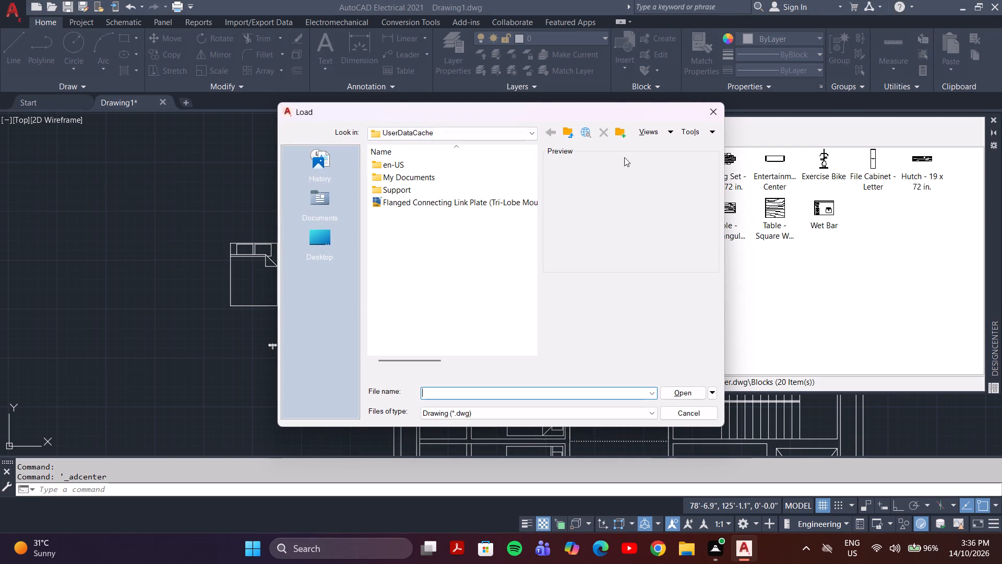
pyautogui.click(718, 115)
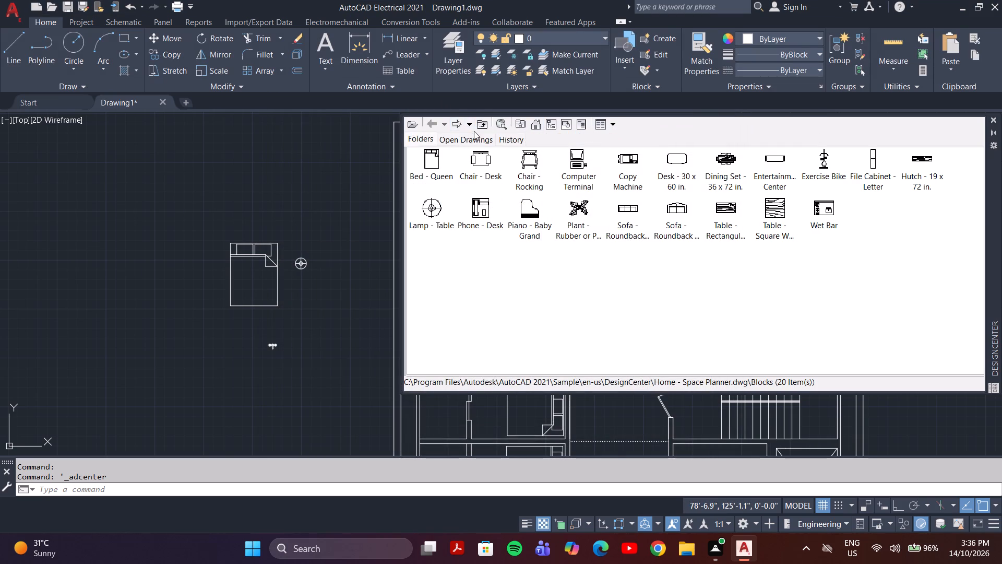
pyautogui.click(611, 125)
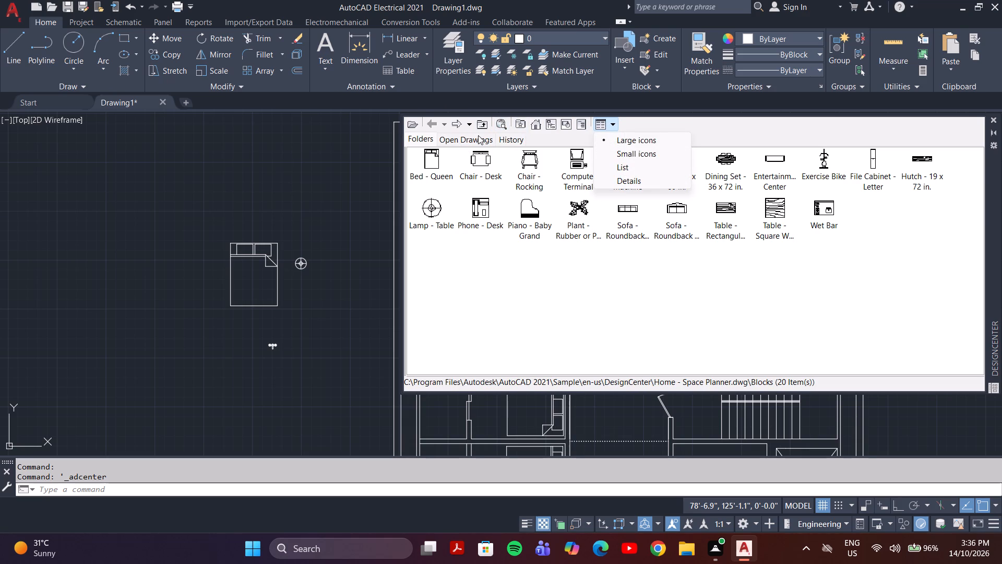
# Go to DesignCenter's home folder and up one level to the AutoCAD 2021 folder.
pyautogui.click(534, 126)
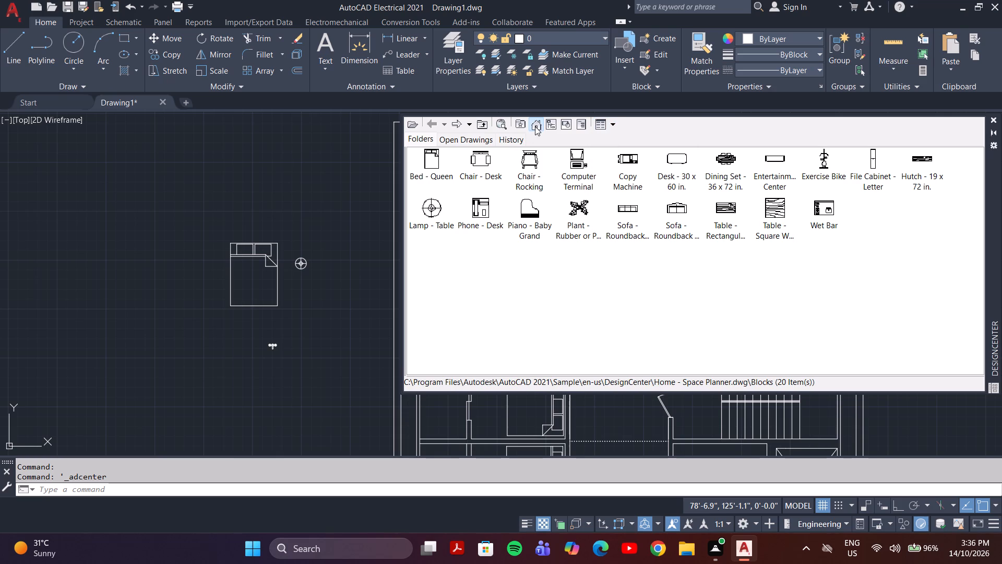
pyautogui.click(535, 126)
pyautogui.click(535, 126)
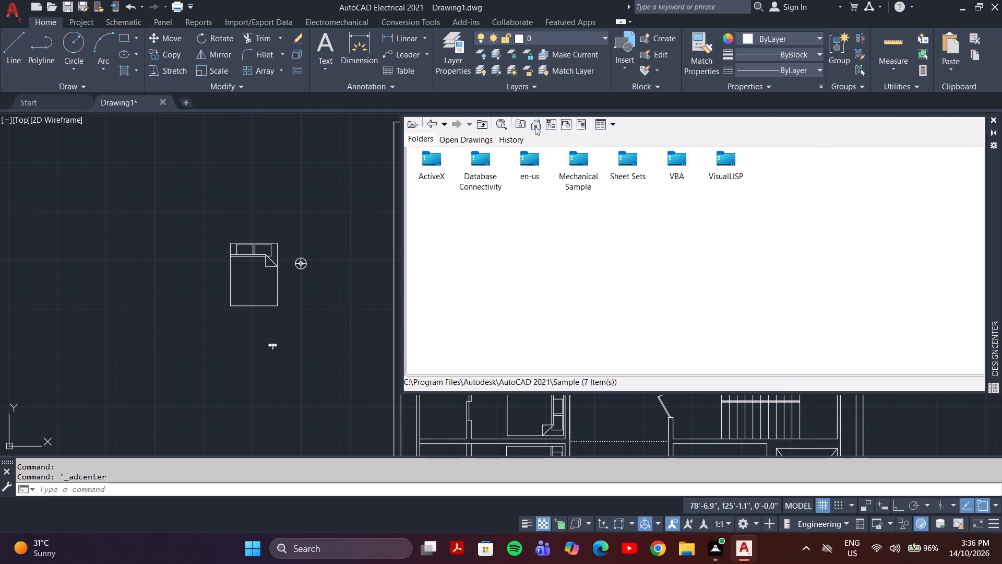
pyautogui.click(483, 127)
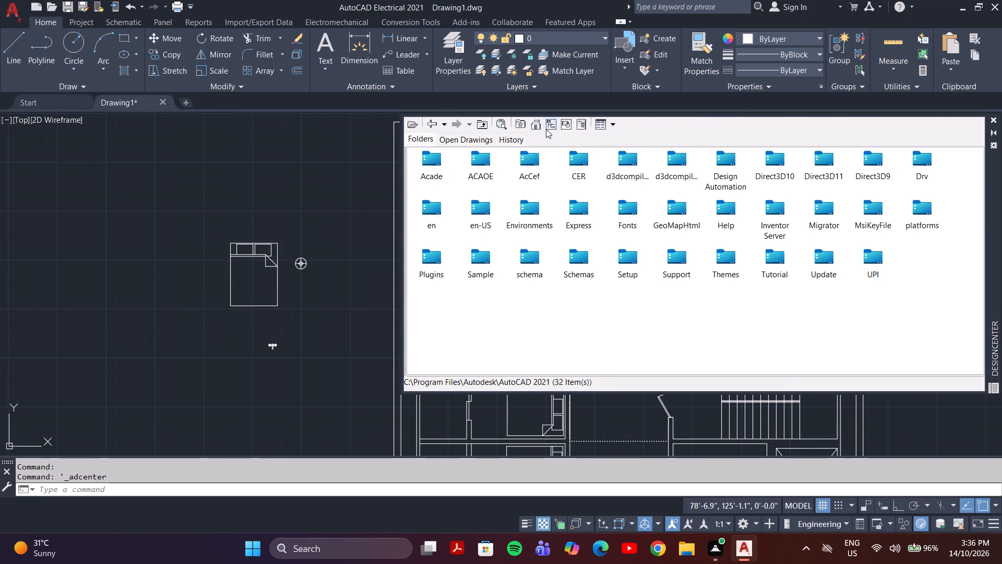
# Show the folder tree, preview and description areas in DesignCenter.
pyautogui.click(546, 129)
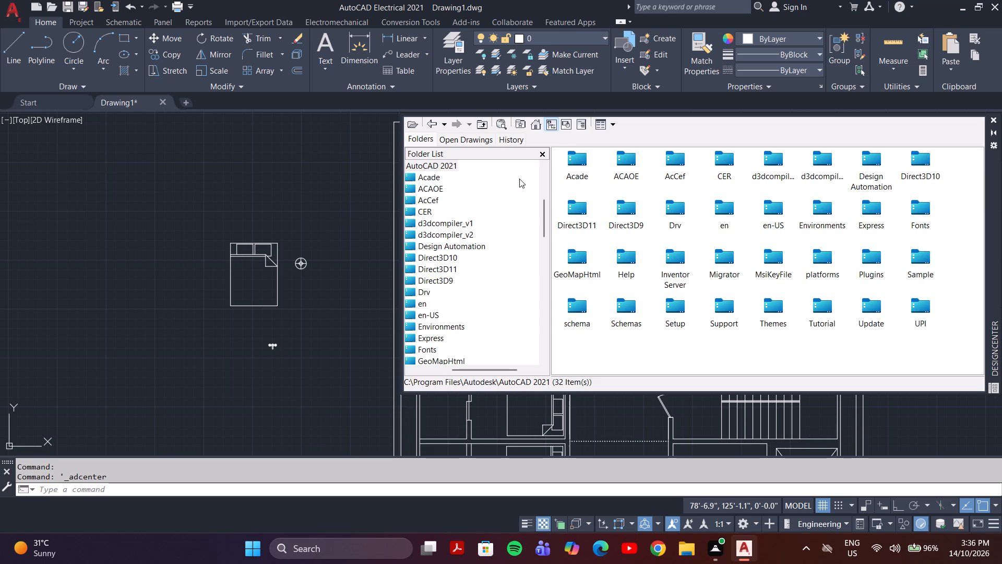
pyautogui.click(565, 132)
pyautogui.click(569, 126)
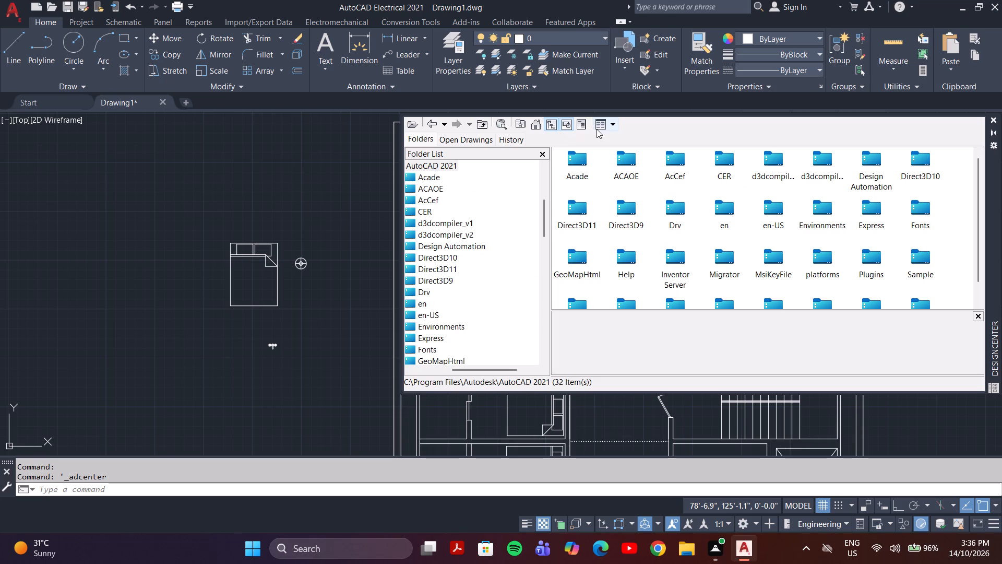
pyautogui.click(576, 124)
pyautogui.click(602, 127)
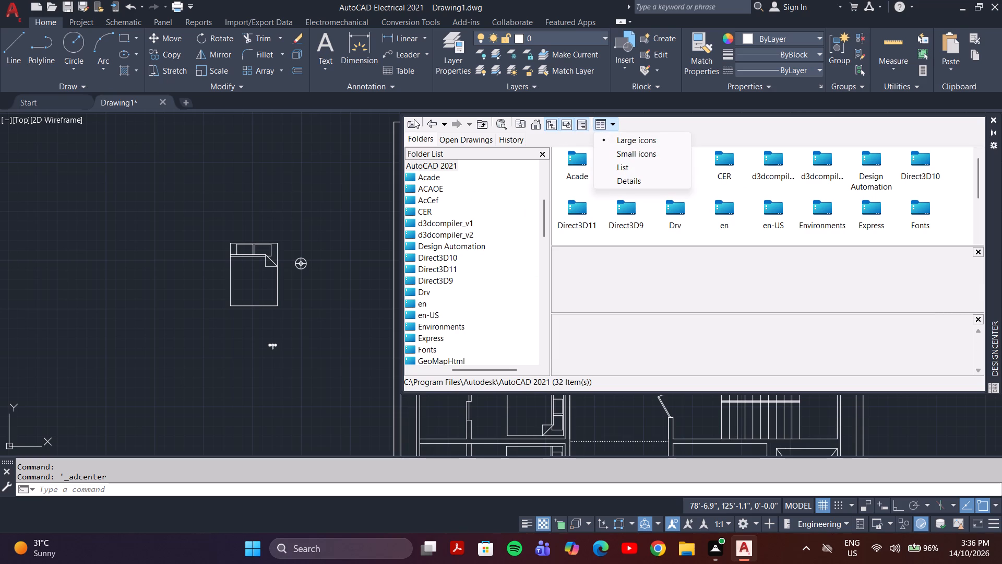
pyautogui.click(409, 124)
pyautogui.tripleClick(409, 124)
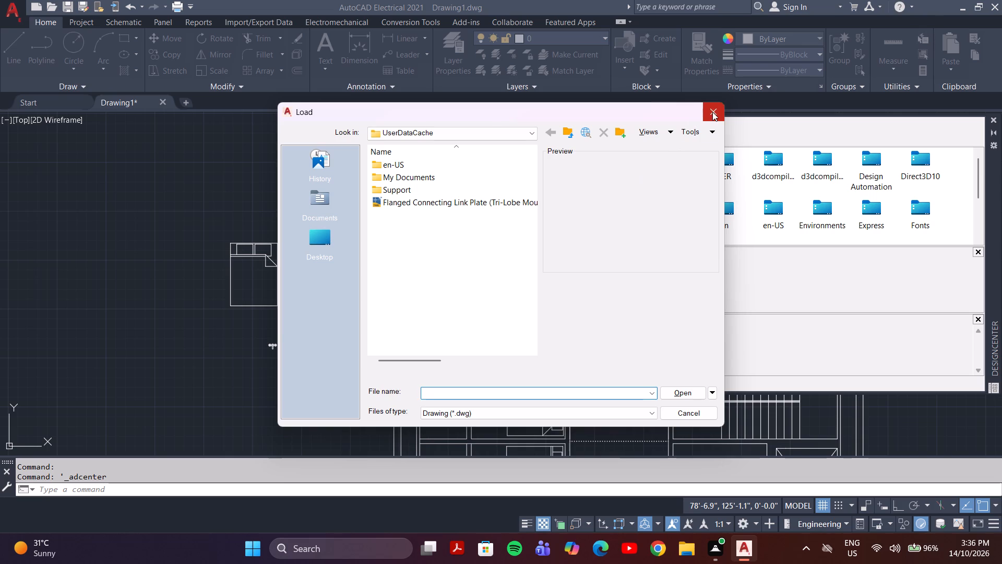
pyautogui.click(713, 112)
# Go back to Home - Space Planner.dwg in DesignCenter and look through the sample drawings in the folder tree.
pyautogui.click(434, 123)
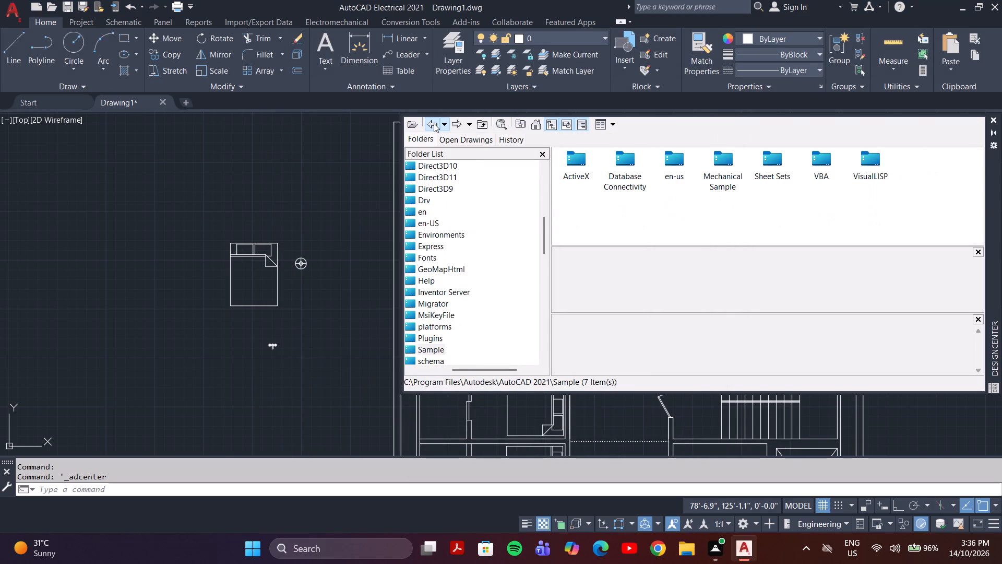
pyautogui.doubleClick(434, 123)
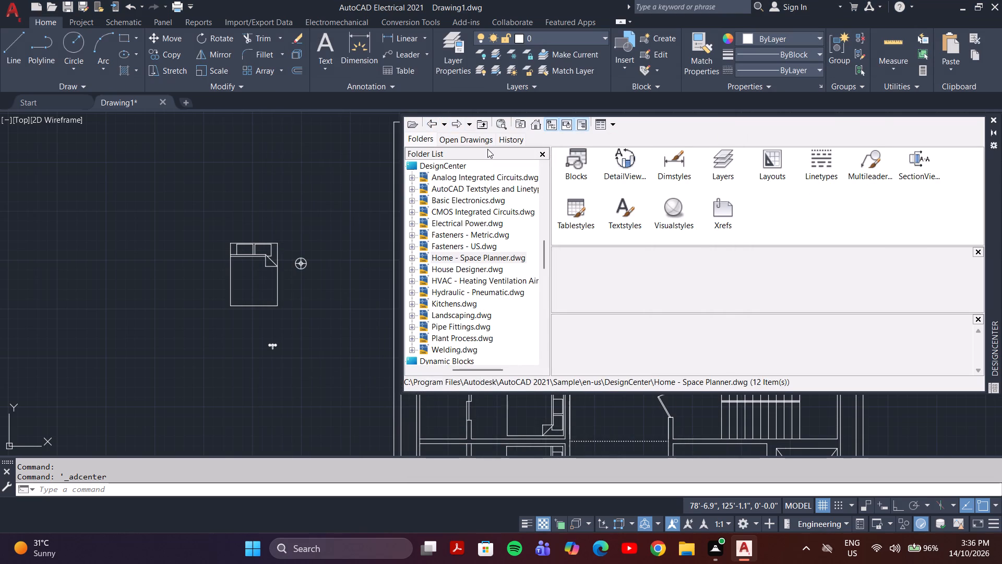
pyautogui.scroll(4, 437, 196)
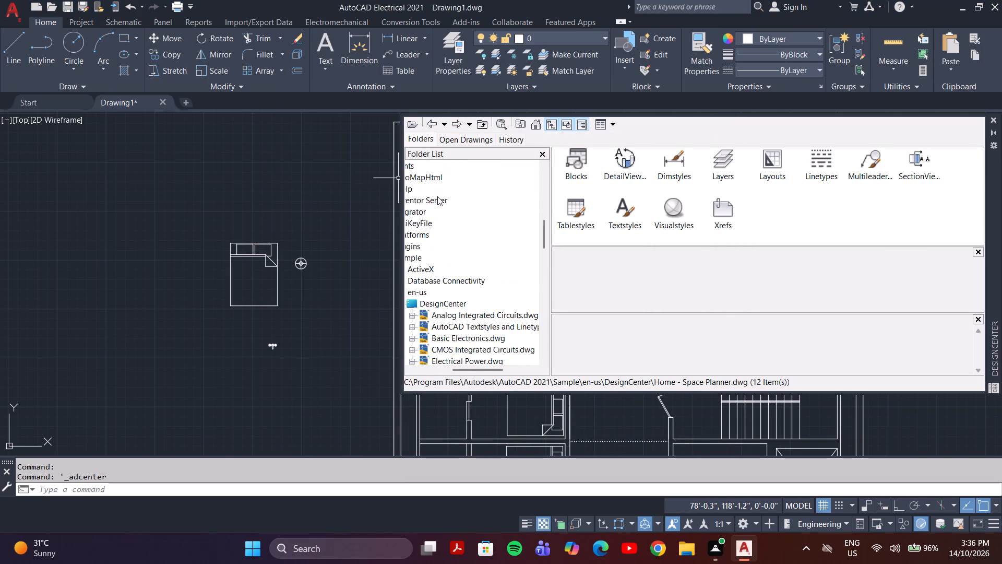
pyautogui.scroll(-4, 437, 196)
pyautogui.scroll(4, 437, 196)
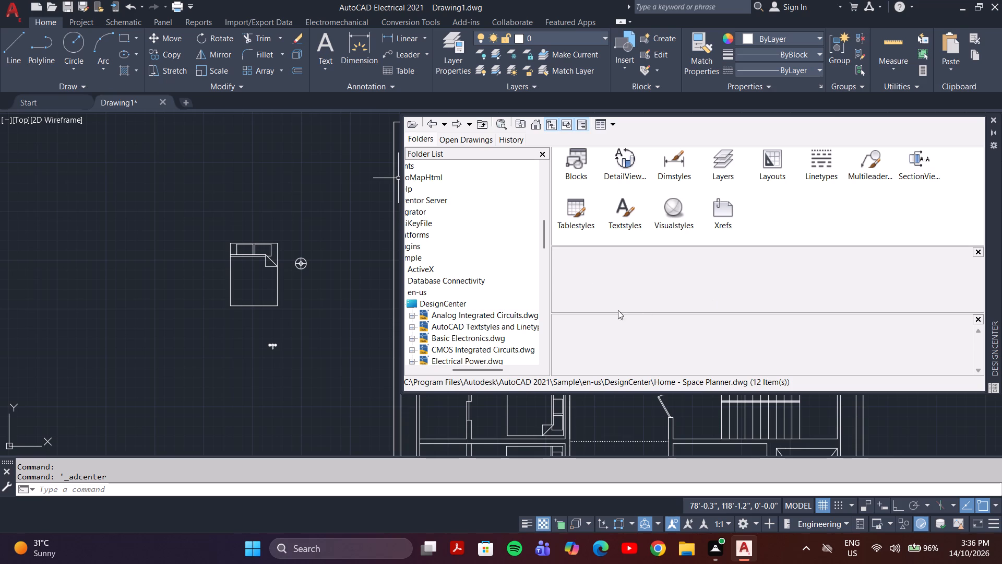
pyautogui.click(551, 240)
pyautogui.click(493, 371)
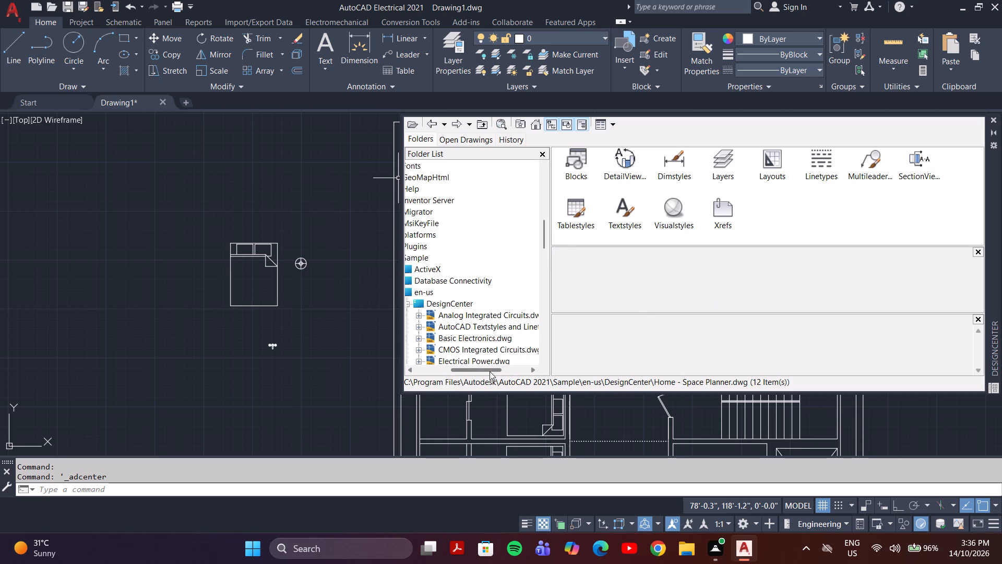
pyautogui.scroll(-11, 453, 290)
pyautogui.scroll(4, 453, 290)
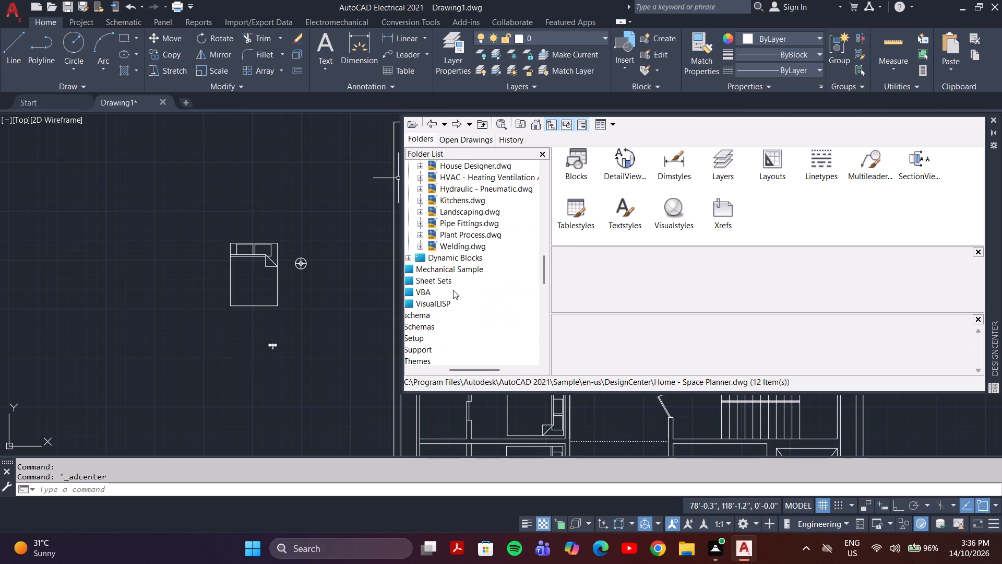
pyautogui.scroll(-1, 453, 290)
pyautogui.scroll(4, 453, 290)
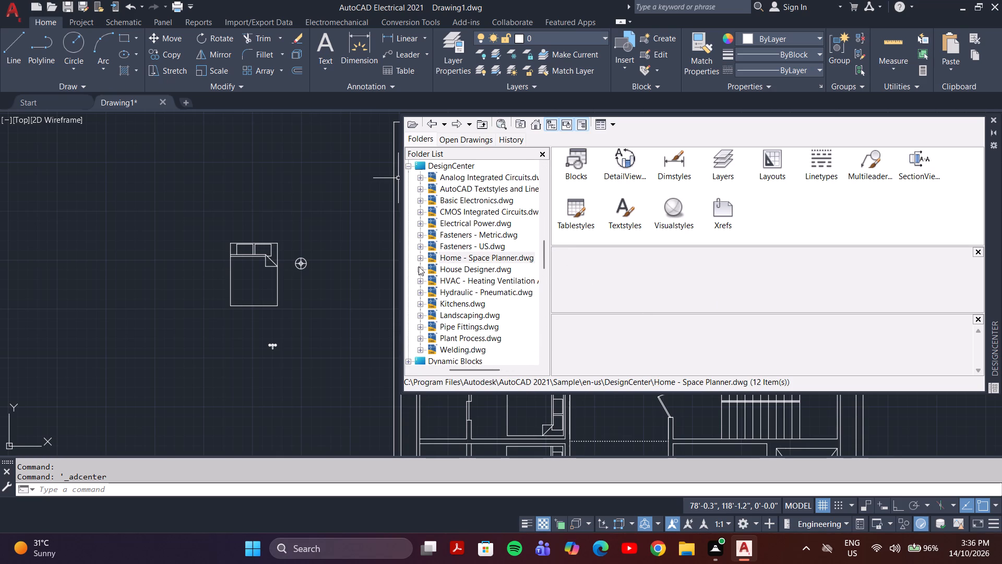
# Expand Kitchens.dwg and Home - Space Planner.dwg in the folder tree and examine the Home - Space Planner blocks.
pyautogui.click(424, 304)
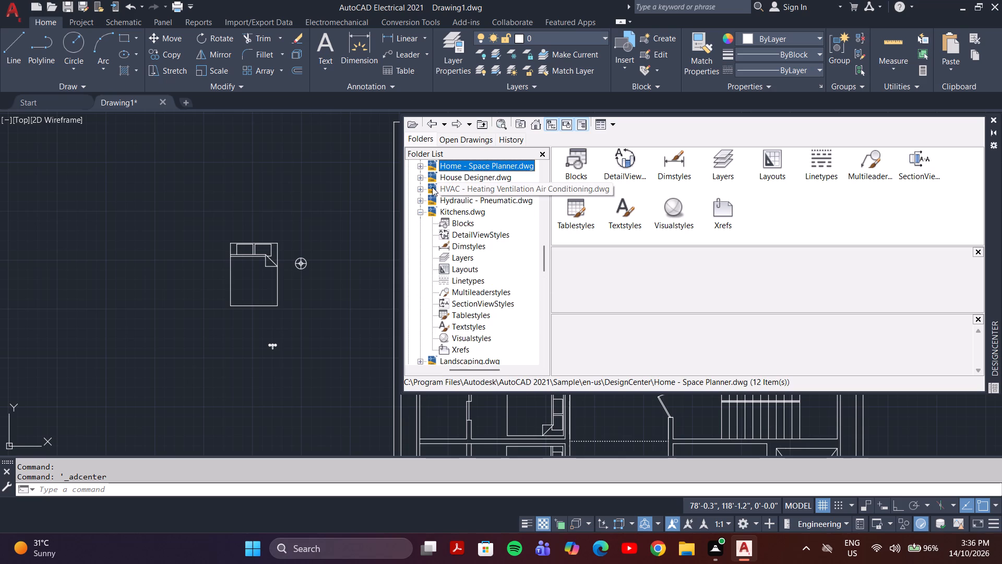
pyautogui.scroll(1, 431, 184)
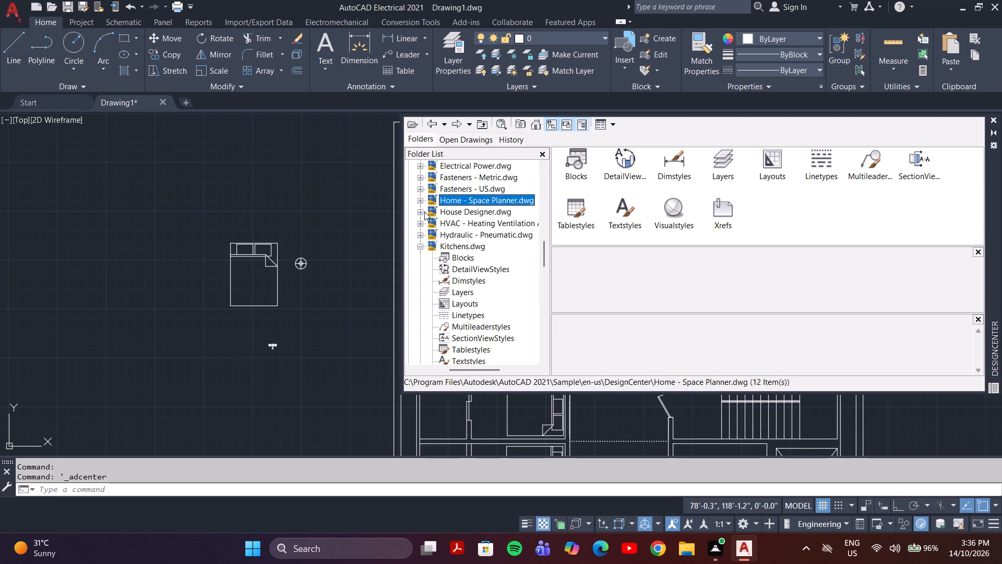
pyautogui.scroll(1, 424, 211)
pyautogui.click(421, 236)
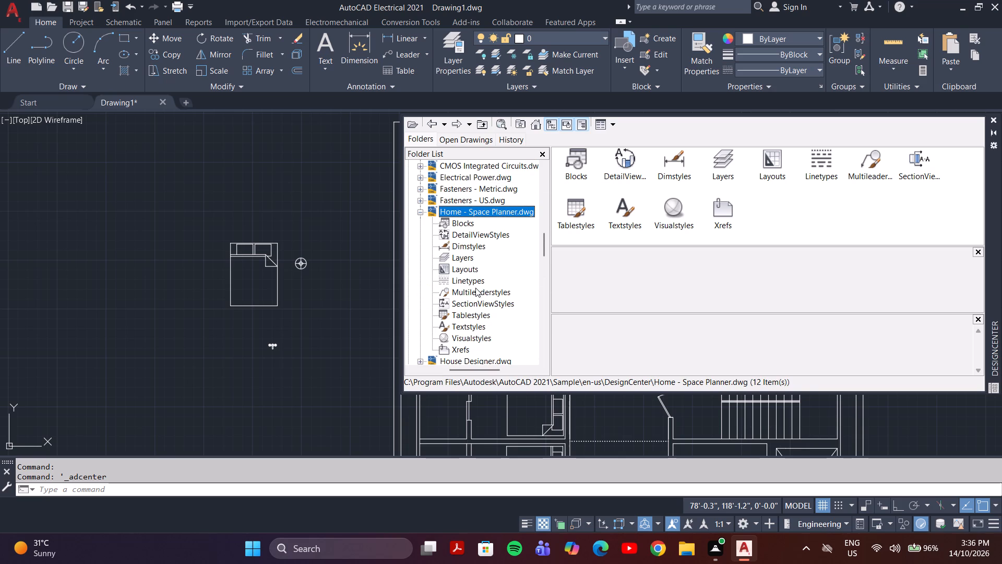
pyautogui.click(465, 220)
pyautogui.scroll(-2, 879, 199)
pyautogui.scroll(1, 872, 202)
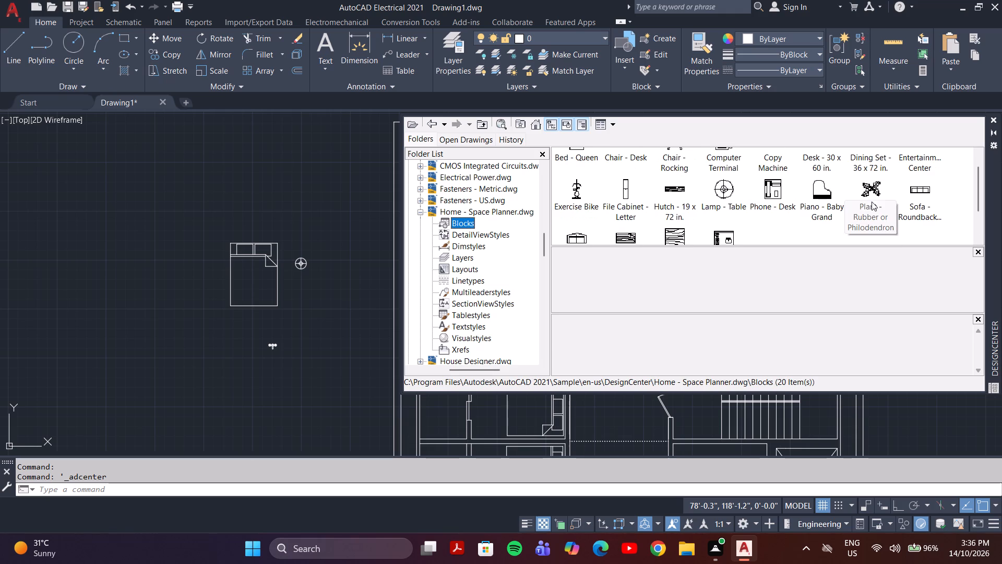
pyautogui.scroll(-1, 501, 279)
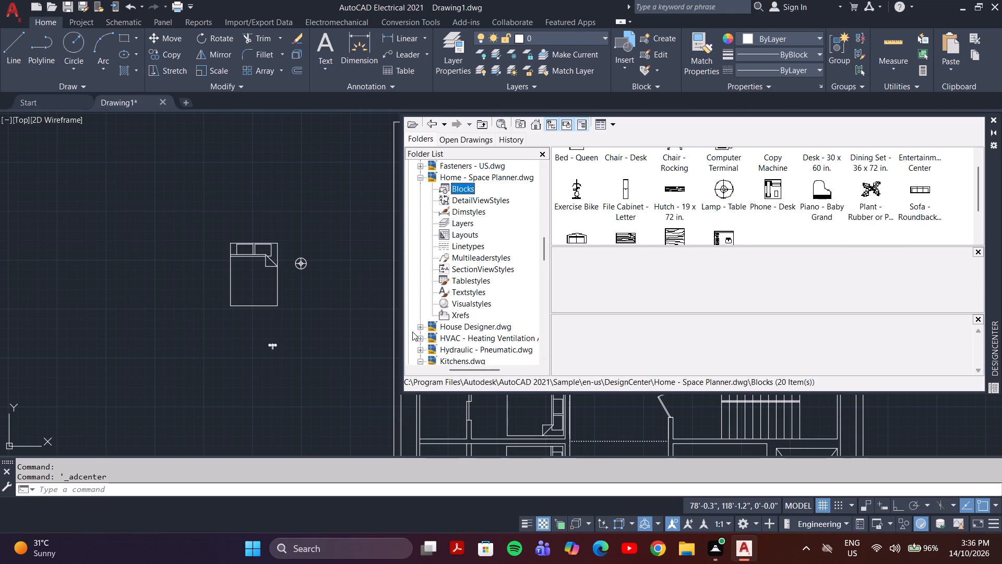
# Insert the Sink - Oval top block from House Designer.dwg outside the plan's left wall, and close DesignCenter.
pyautogui.click(418, 327)
pyautogui.scroll(-1, 471, 193)
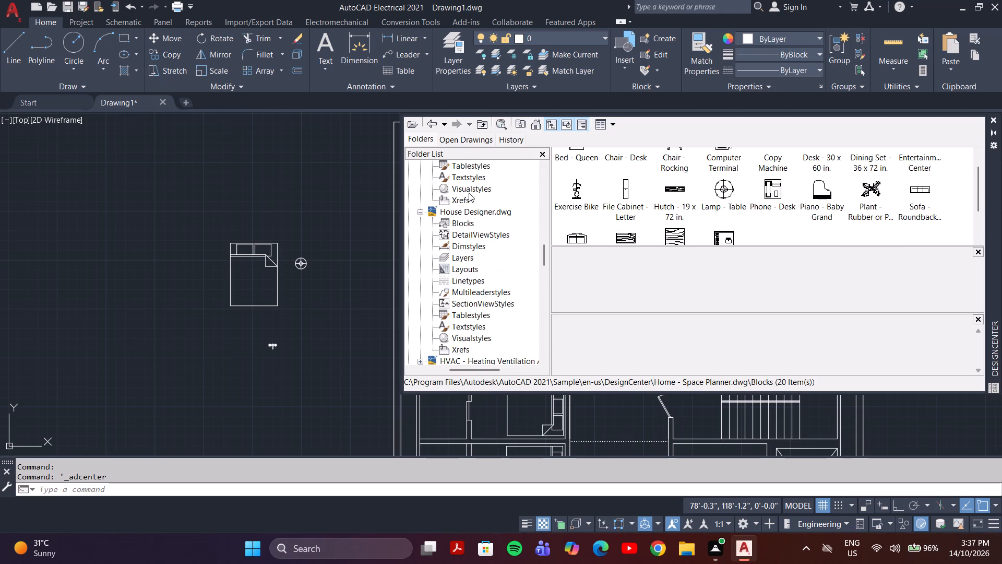
pyautogui.scroll(-2, 469, 193)
pyautogui.scroll(3, 464, 226)
pyautogui.click(471, 222)
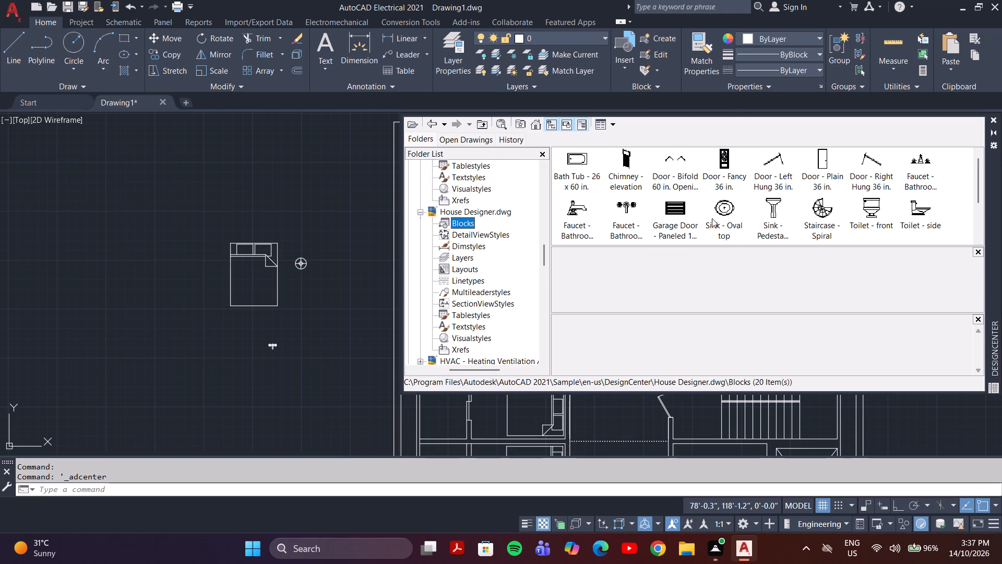
pyautogui.moveTo(712, 216); pyautogui.dragTo(364, 332)
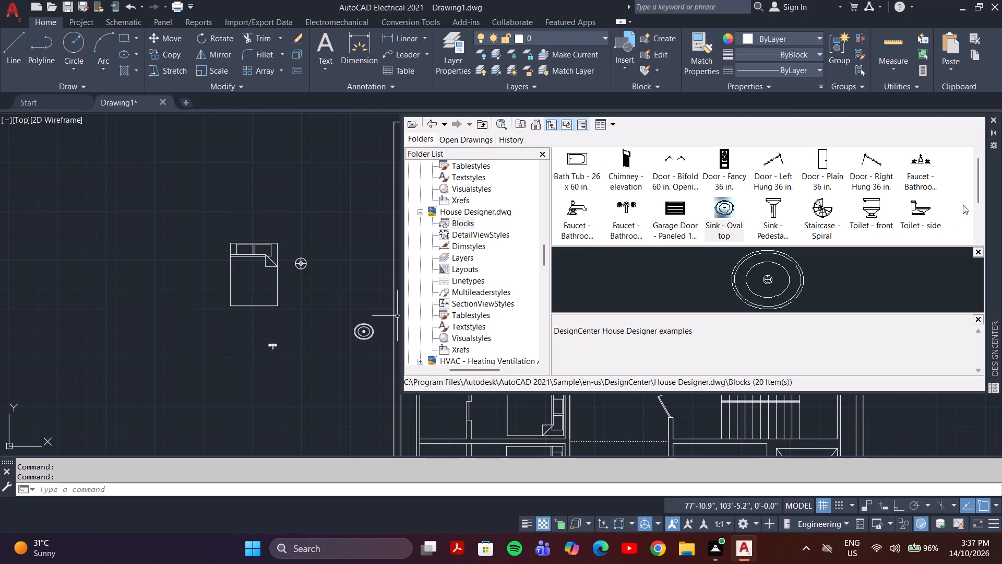
pyautogui.click(993, 120)
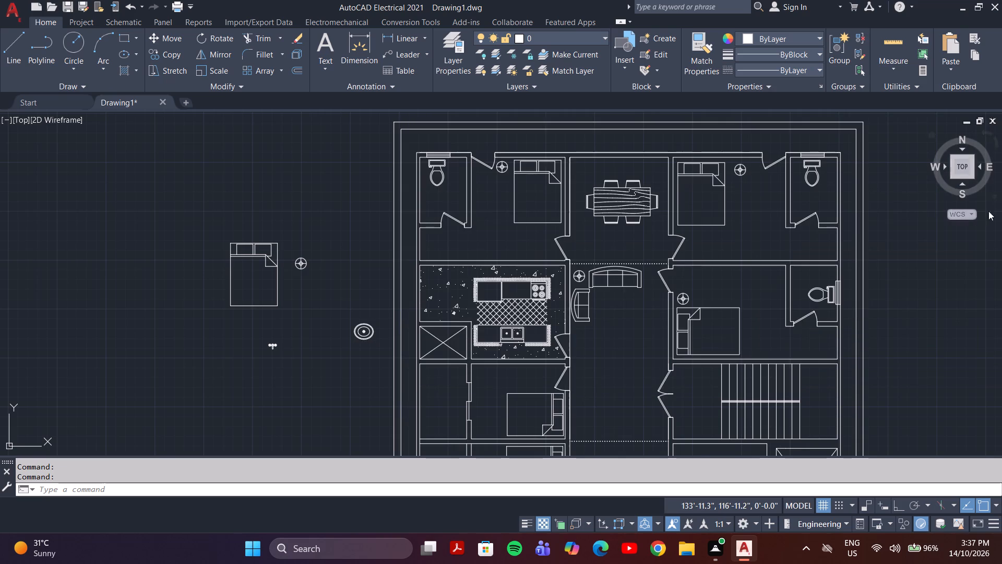
# Move the bathroom faucet block by its spout circle's centre onto the lower rim of the oval sink.
pyautogui.scroll(2, 367, 337)
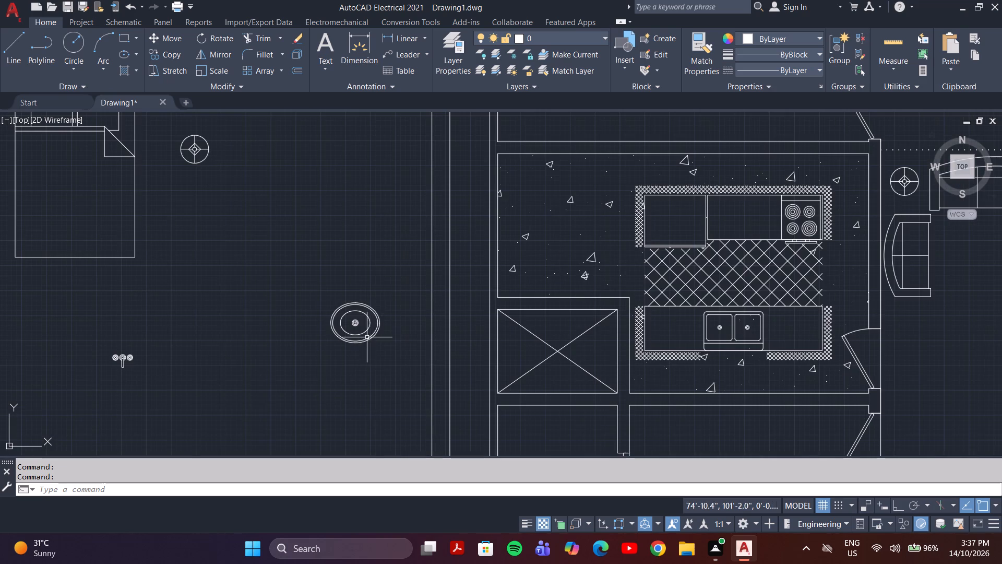
pyautogui.click(150, 351)
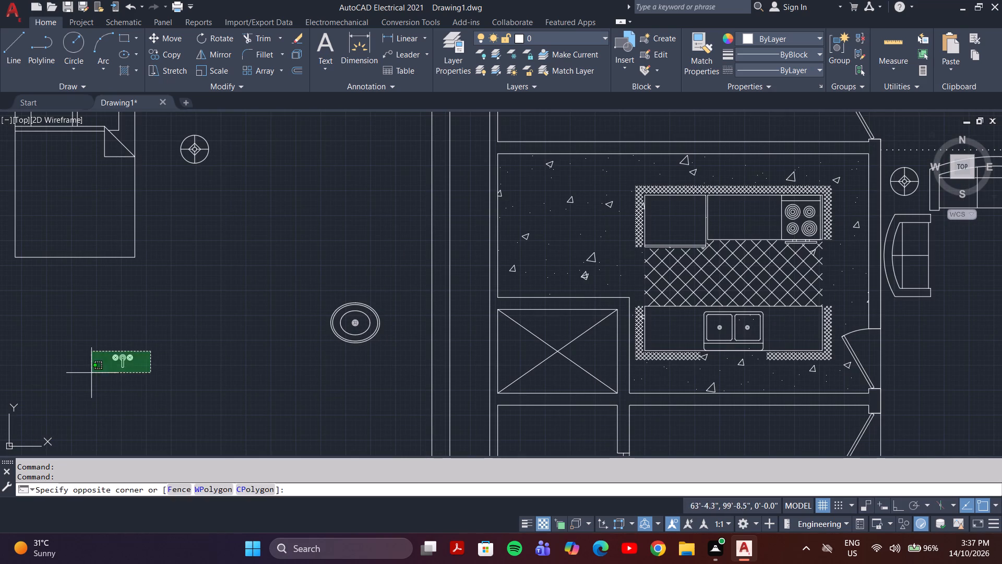
pyautogui.click(91, 373)
pyautogui.press('m')
pyautogui.press('Return')
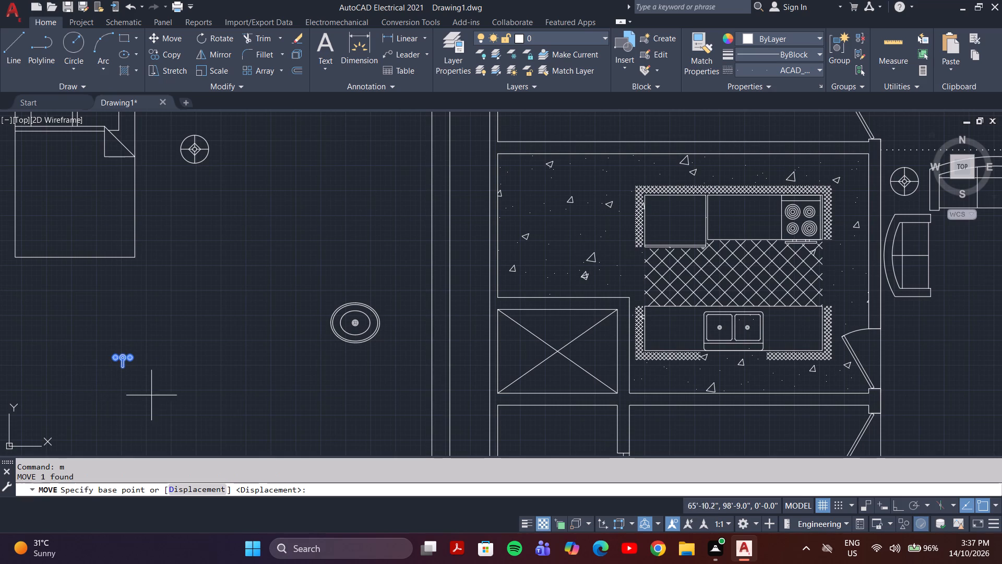
pyautogui.scroll(2, 162, 374)
pyautogui.scroll(4, 62, 337)
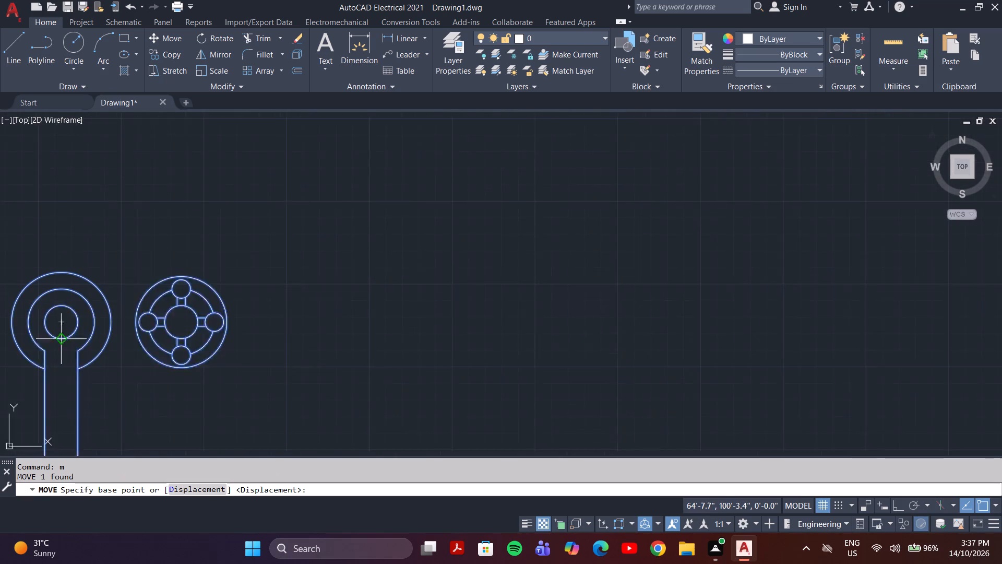
pyautogui.scroll(1, 62, 337)
pyautogui.click(62, 315)
pyautogui.scroll(-4, 370, 295)
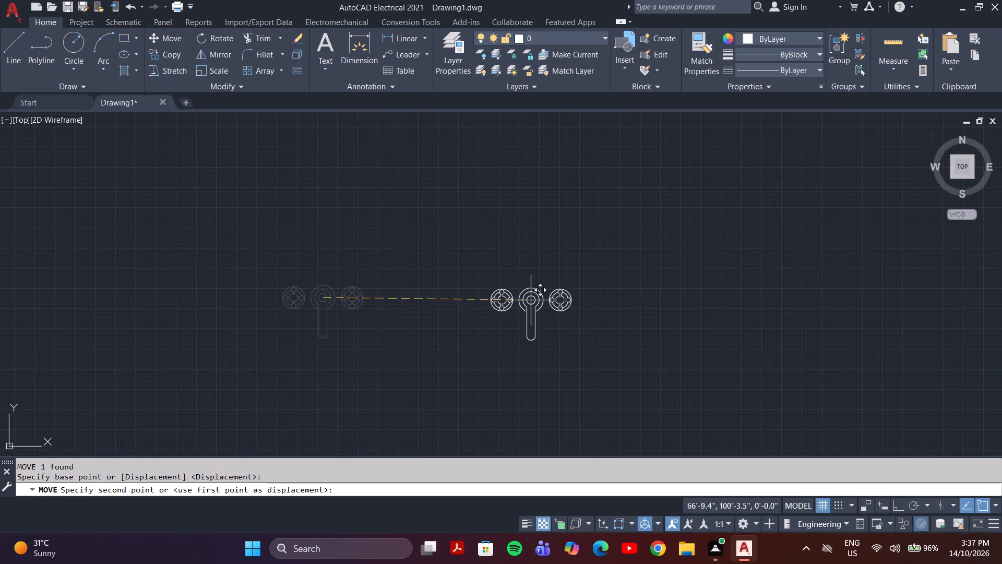
pyautogui.moveTo(531, 300); pyautogui.dragTo(245, 422, button='middle')
pyautogui.scroll(-1, 269, 396)
pyautogui.scroll(-3, 613, 318)
pyautogui.scroll(4, 653, 332)
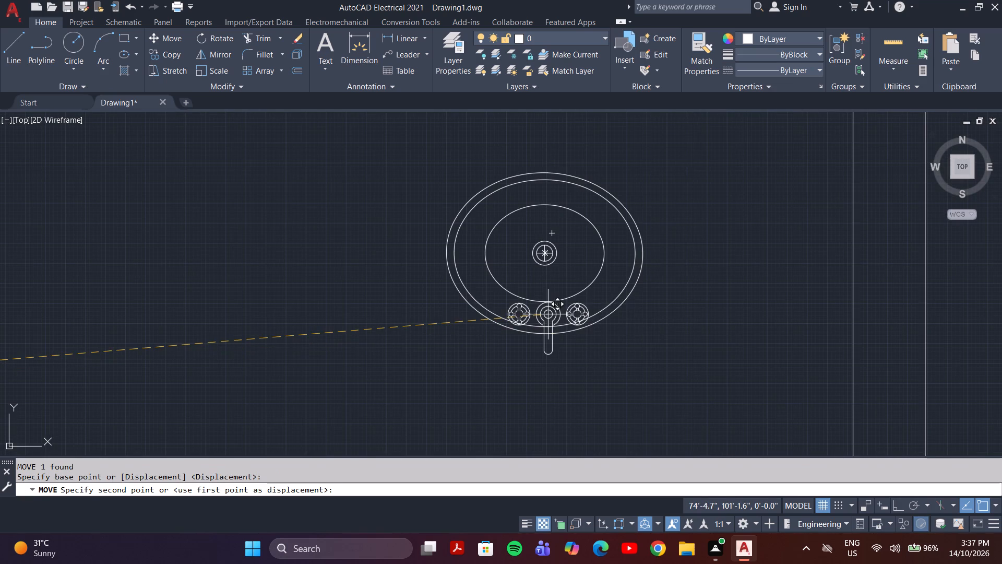
pyautogui.click(548, 314)
# Rotate the faucet block 180 degrees with Ortho on, about the outer edge of its right handle.
pyautogui.moveTo(574, 305); pyautogui.dragTo(569, 307)
pyautogui.click(529, 319)
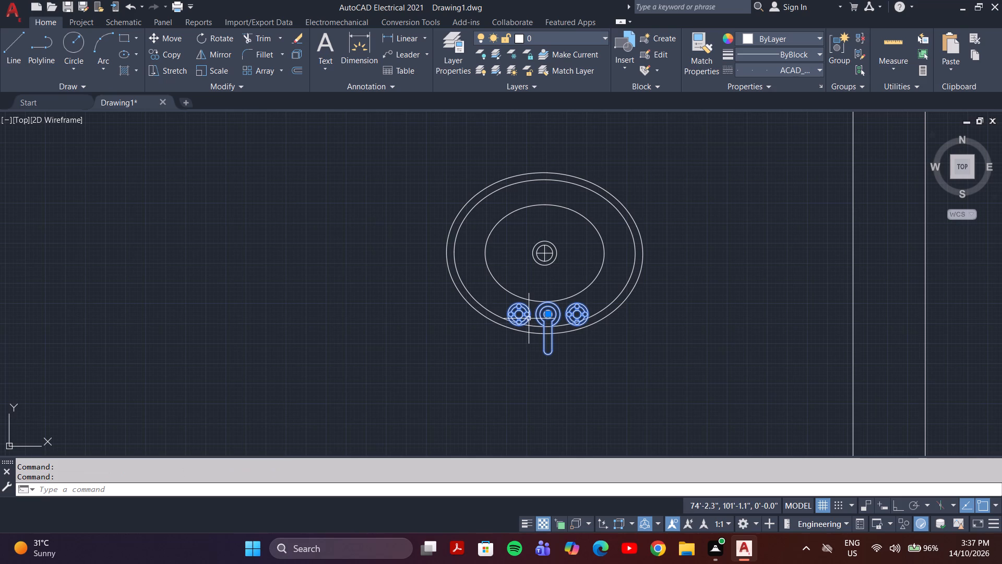
pyautogui.write('ro')
pyautogui.press('Return')
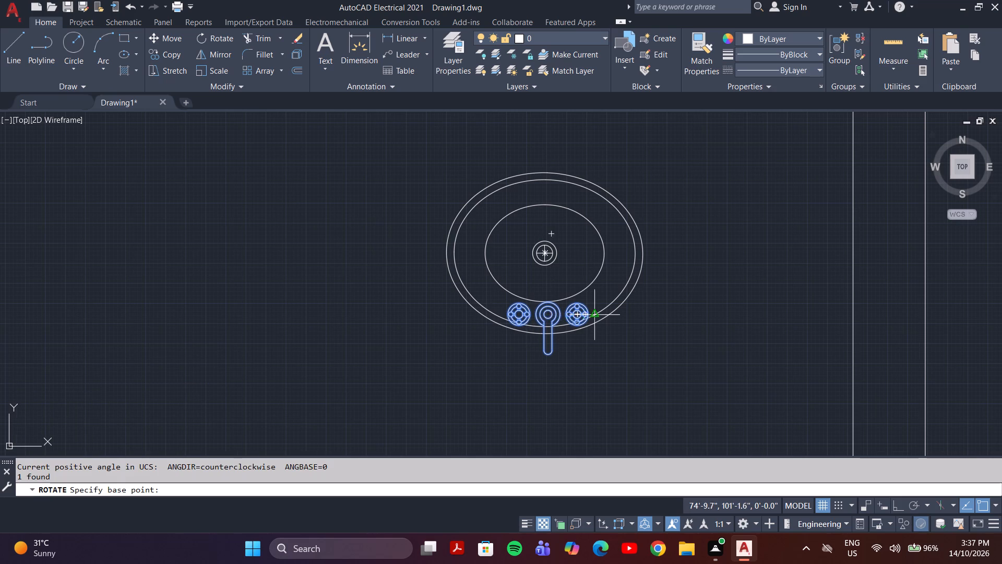
pyautogui.scroll(3, 593, 314)
pyautogui.click(570, 319)
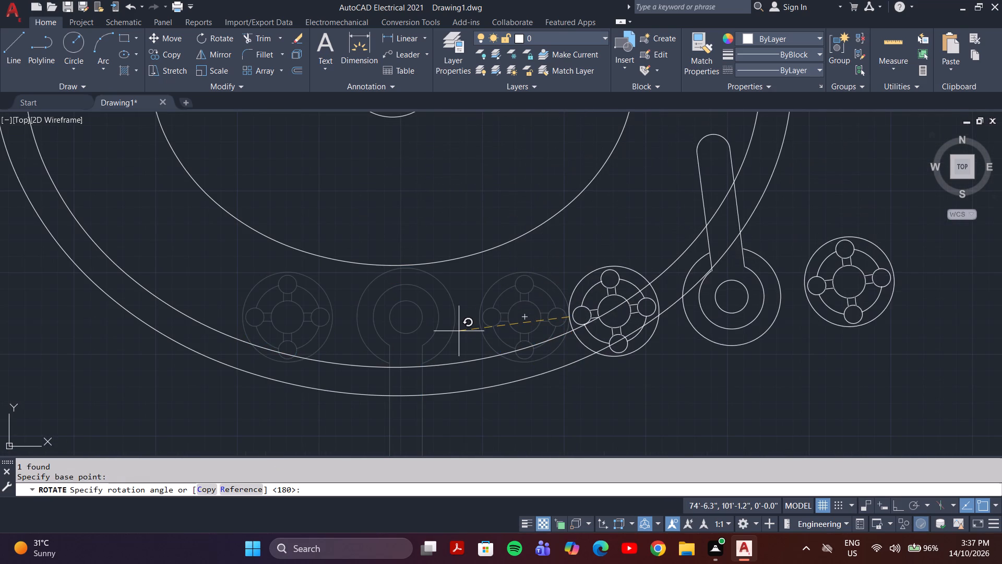
pyautogui.press('F8')
pyautogui.click(470, 321)
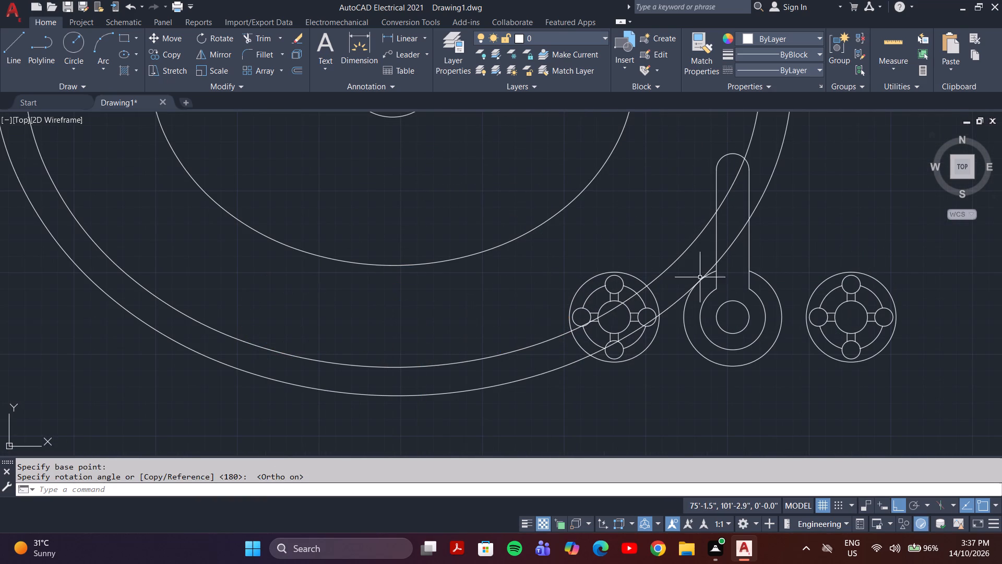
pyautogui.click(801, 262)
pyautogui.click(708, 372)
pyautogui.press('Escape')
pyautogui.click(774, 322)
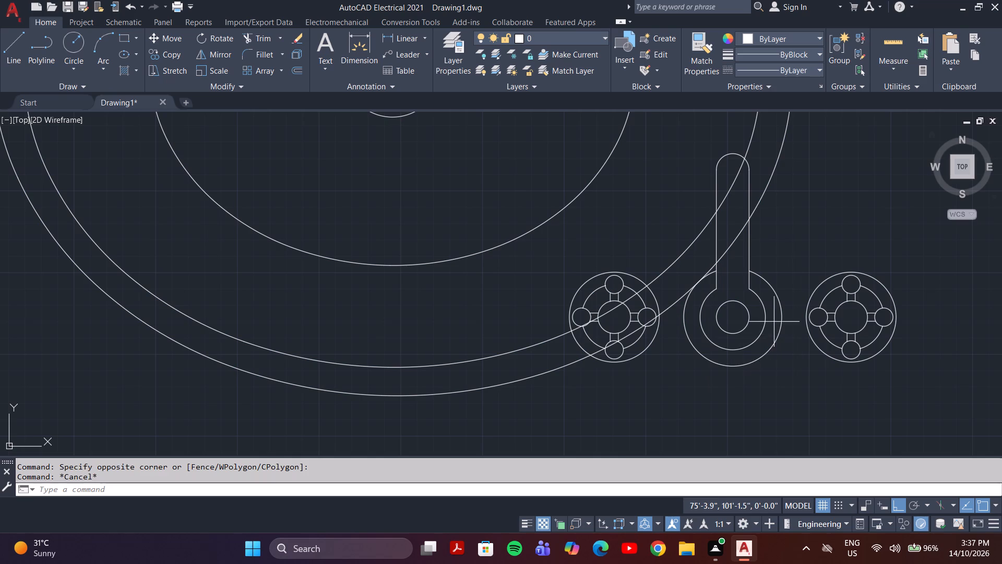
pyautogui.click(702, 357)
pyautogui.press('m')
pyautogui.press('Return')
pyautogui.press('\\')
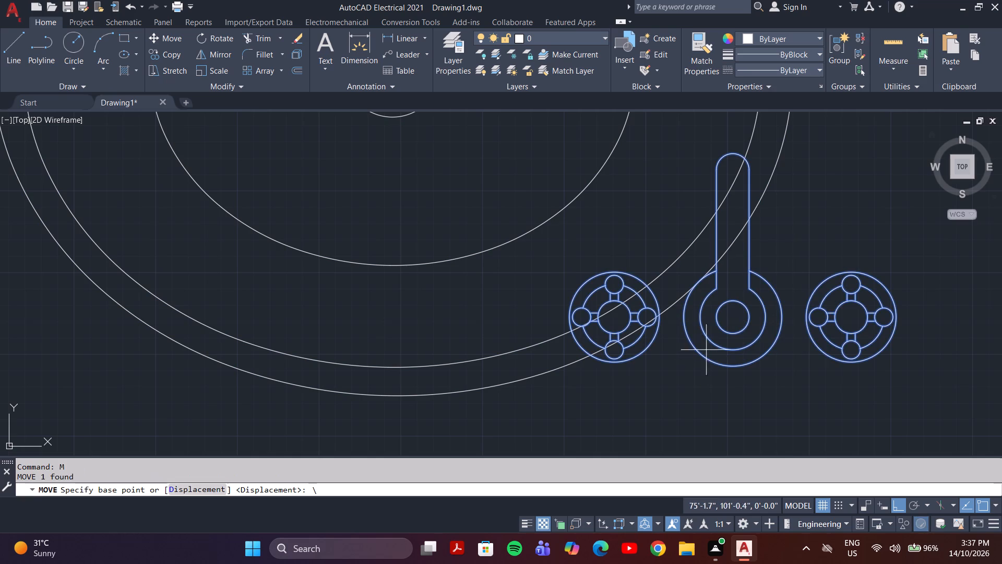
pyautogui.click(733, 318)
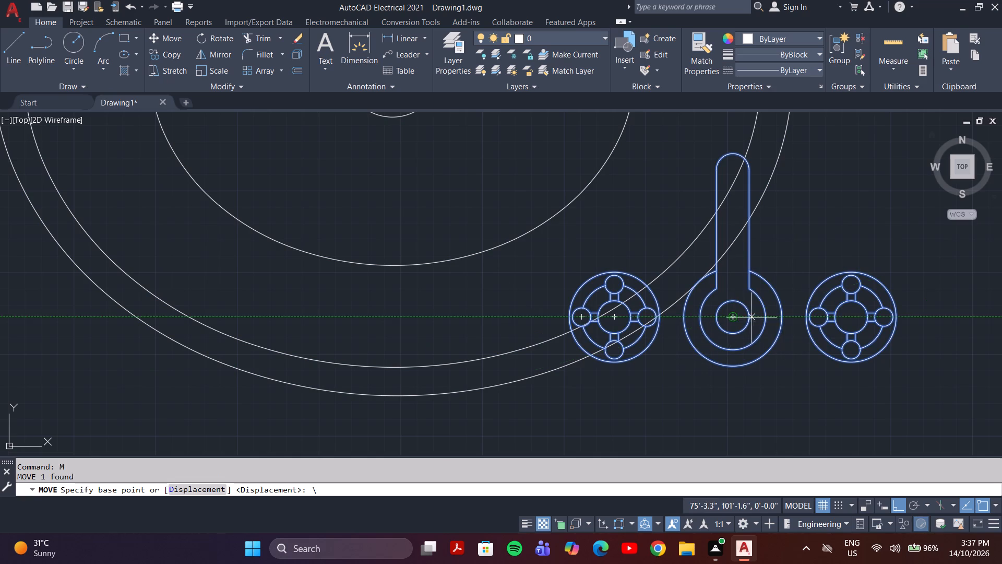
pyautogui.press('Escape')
# Move the rotated faucet block horizontally left by about 9.8" onto the sink's lower rim, using its spout circle's centre.
pyautogui.moveTo(775, 293); pyautogui.dragTo(765, 302)
pyautogui.click(733, 334)
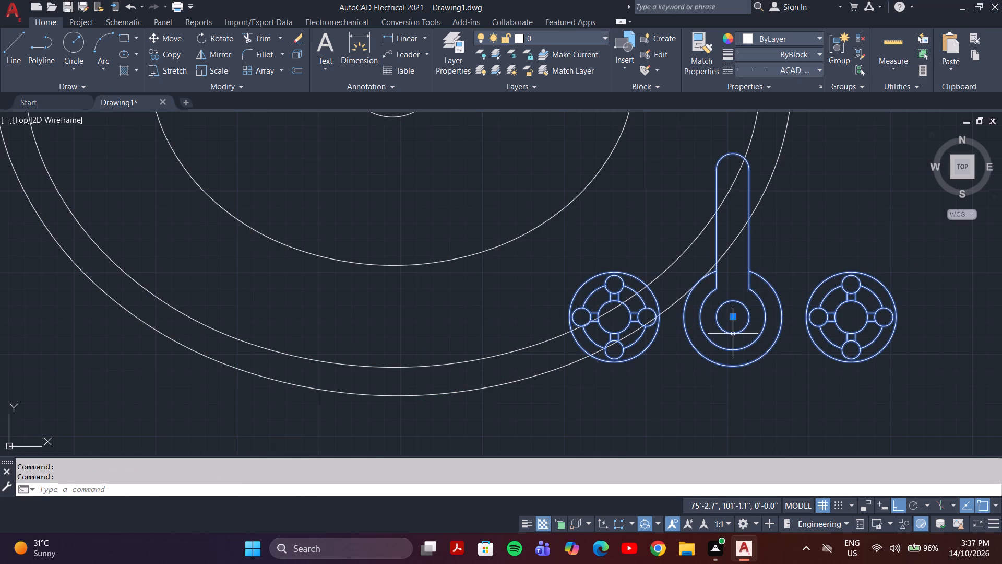
pyautogui.press('m')
pyautogui.press('Return')
pyautogui.click(733, 316)
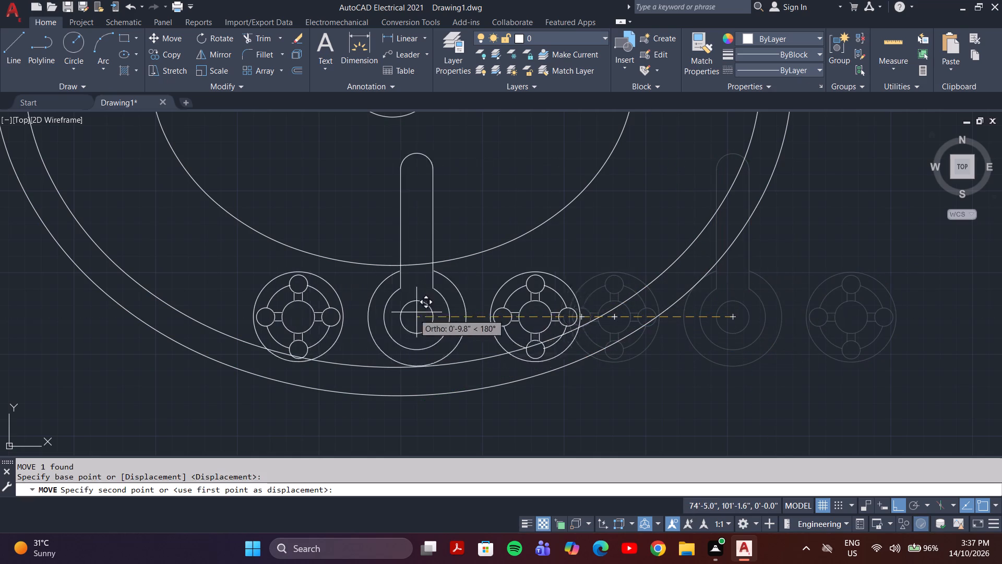
pyautogui.click(419, 309)
# Move the faucet block horizontally left by about 0.2" along the oval sink's lower rim, using its spout circle's centre.
pyautogui.scroll(-3, 417, 309)
pyautogui.scroll(3, 418, 313)
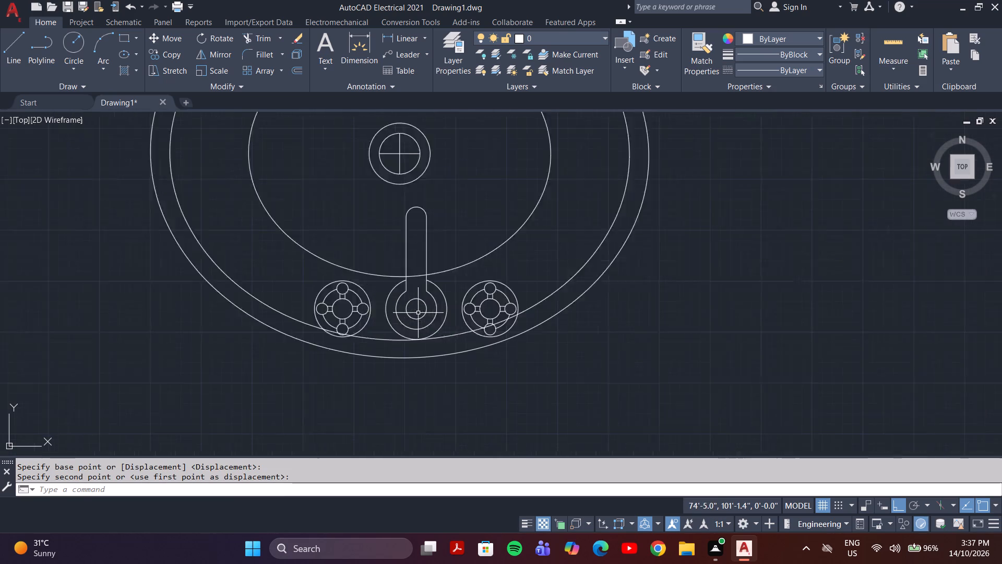
pyautogui.click(419, 311)
pyautogui.click(398, 328)
pyautogui.press('m')
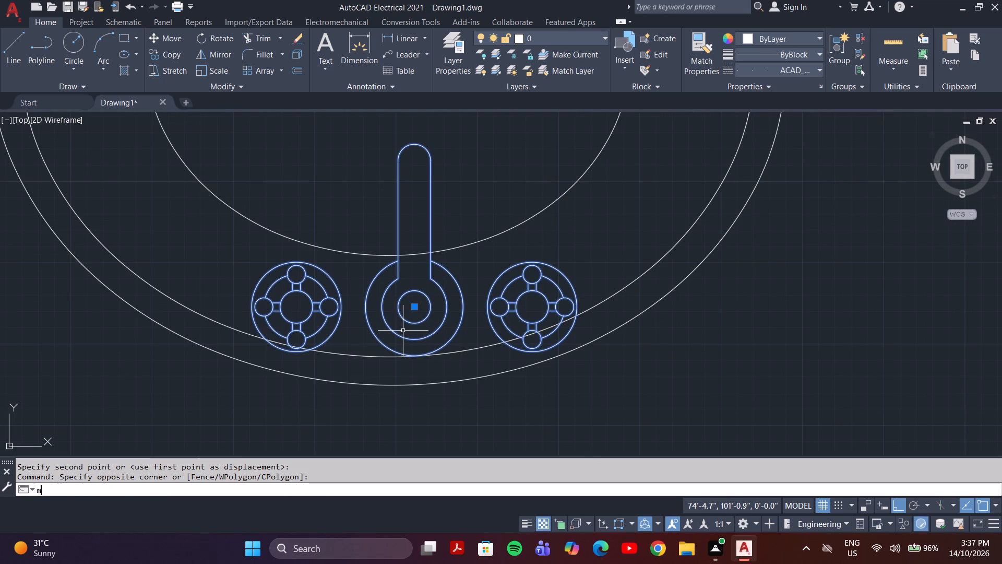
pyautogui.press('Return')
pyautogui.click(415, 309)
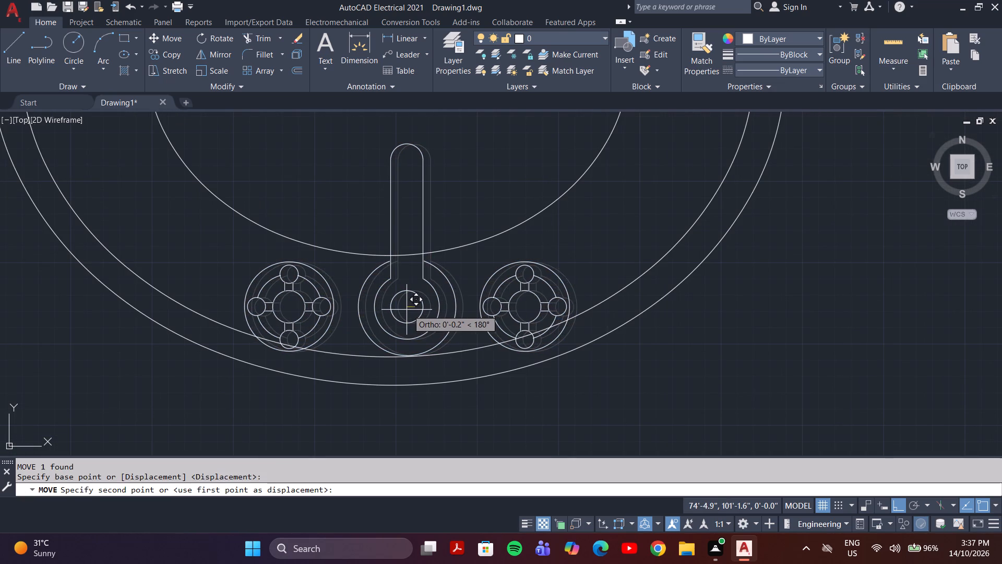
pyautogui.click(405, 310)
# Move the faucet block about another 0.2" horizontally left to align it with the oval sink's drain.
pyautogui.scroll(-7, 404, 311)
pyautogui.scroll(4, 403, 322)
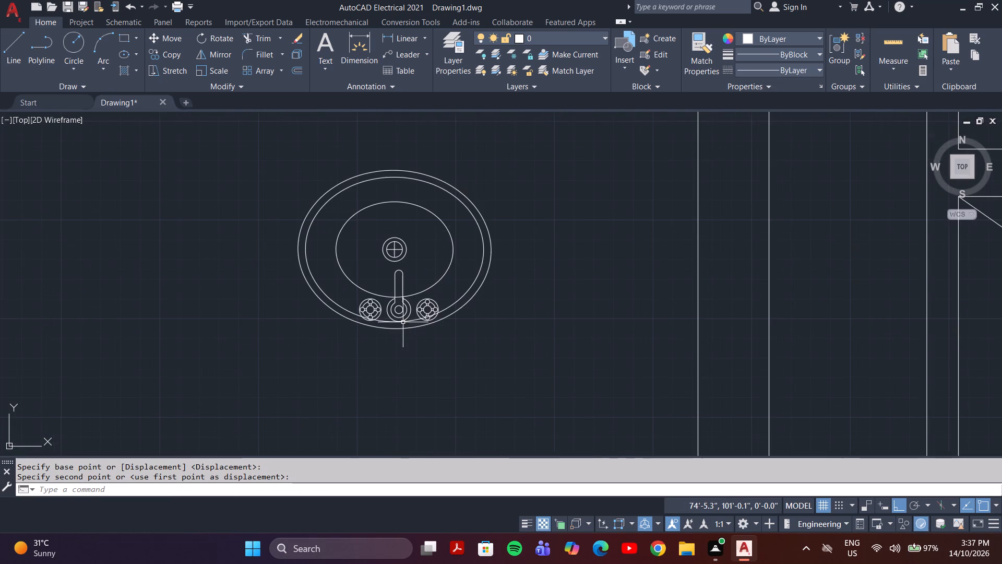
pyautogui.scroll(3, 405, 300)
pyautogui.click(431, 302)
pyautogui.click(385, 337)
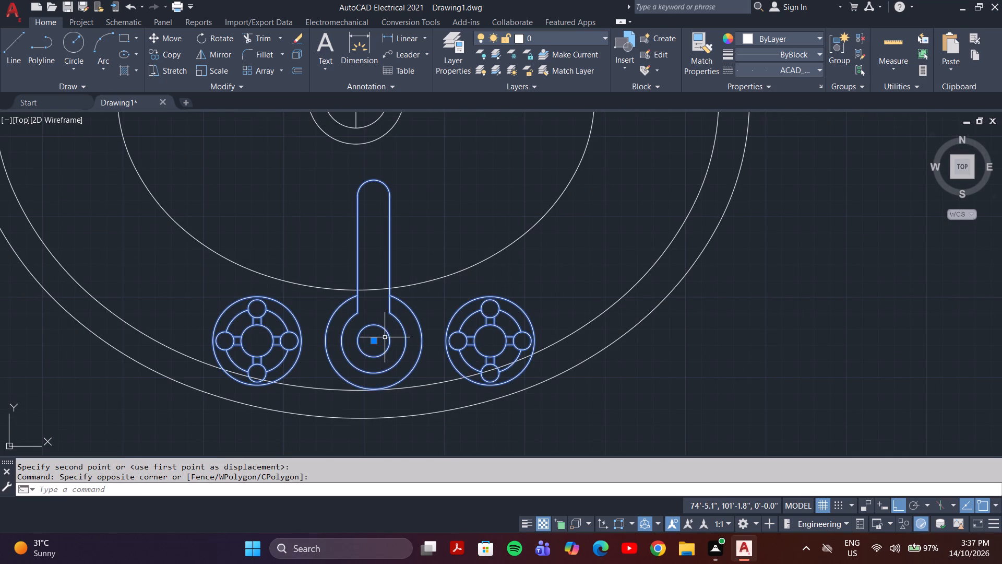
pyautogui.press('m')
pyautogui.press('Return')
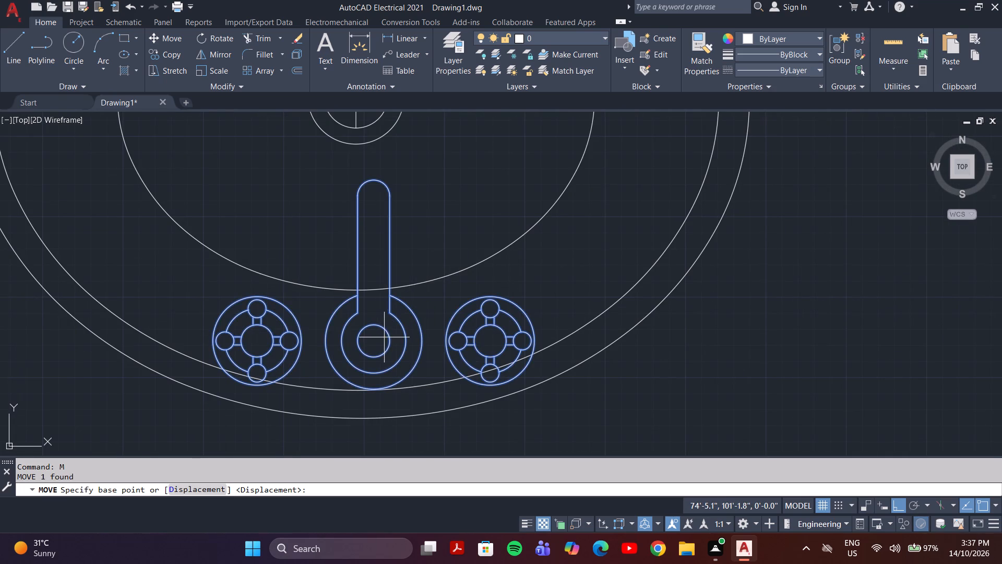
pyautogui.click(374, 343)
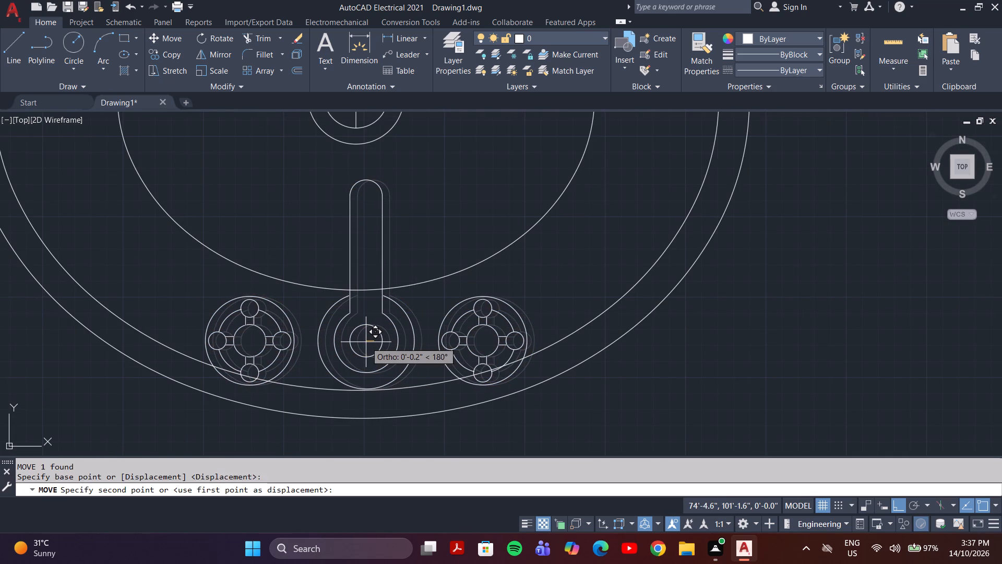
pyautogui.click(366, 342)
# Move the sink and faucet together into the plan's upper-left bathroom, between the toilet and the right wall, with Ortho off.
pyautogui.scroll(-4, 366, 339)
pyautogui.click(435, 225)
pyautogui.click(351, 349)
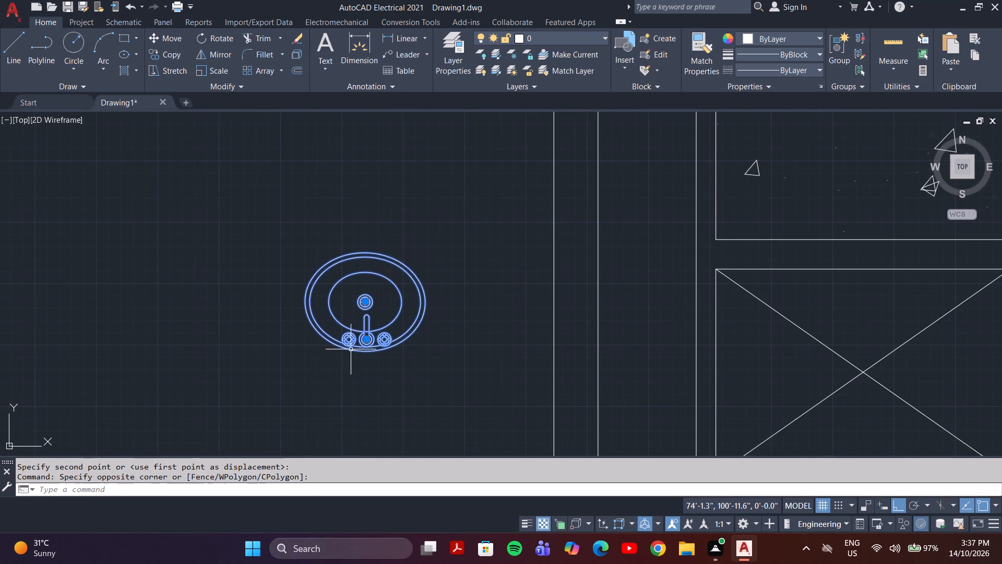
pyautogui.press('m')
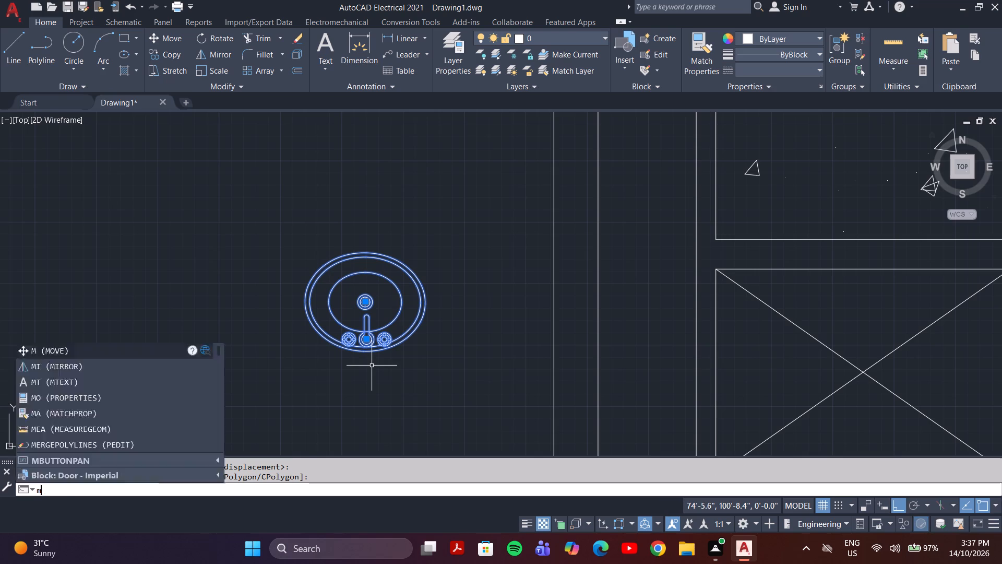
pyautogui.press('Return')
pyautogui.click(367, 338)
pyautogui.scroll(-3, 490, 325)
pyautogui.moveTo(512, 300); pyautogui.dragTo(288, 420, button='middle')
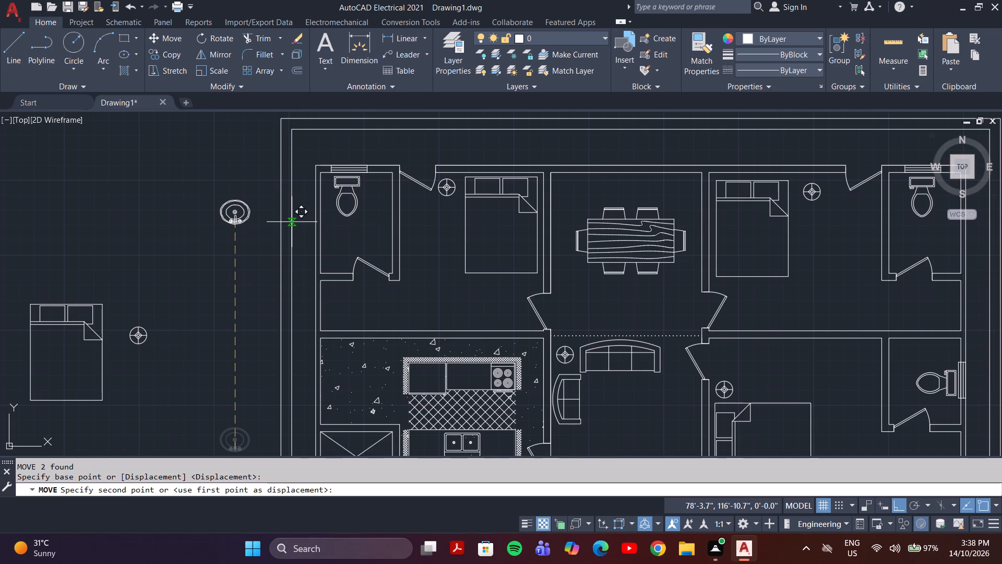
pyautogui.press('F8')
pyautogui.scroll(3, 360, 191)
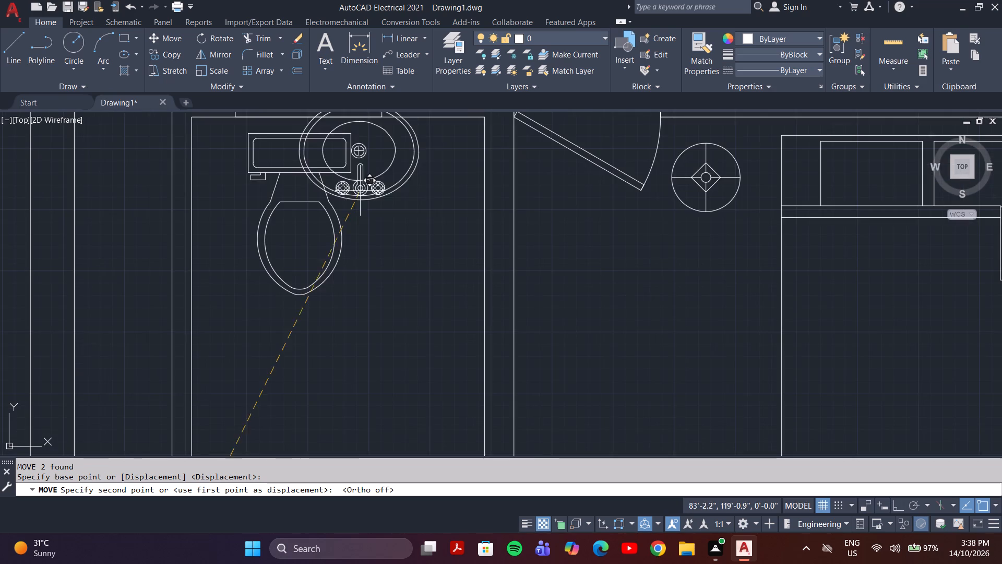
pyautogui.scroll(-3, 388, 213)
pyautogui.scroll(2, 390, 218)
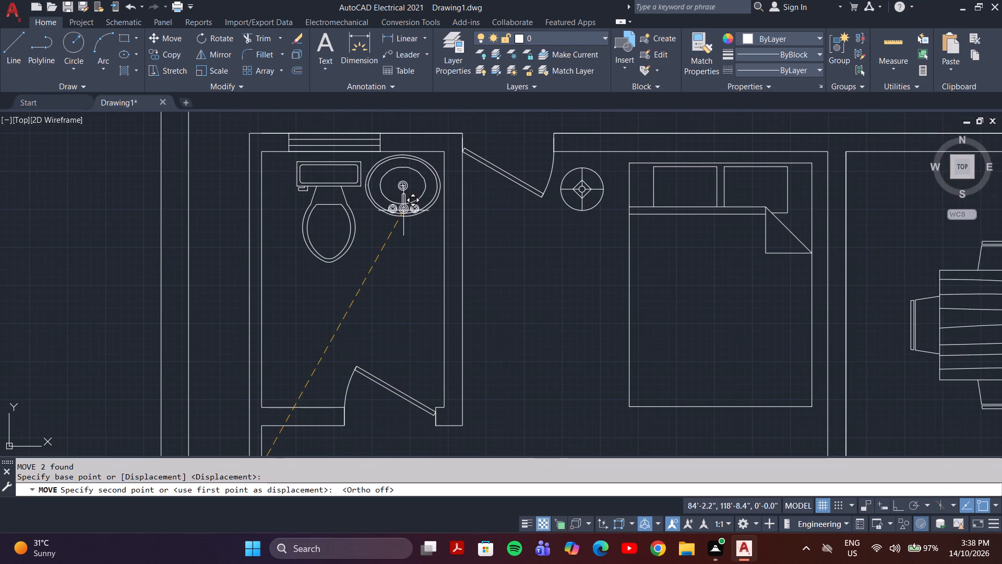
pyautogui.click(403, 211)
# Move the sink and faucet together straight down the bathroom, placing them below the toilet near the right wall.
pyautogui.scroll(-3, 408, 250)
pyautogui.scroll(3, 407, 225)
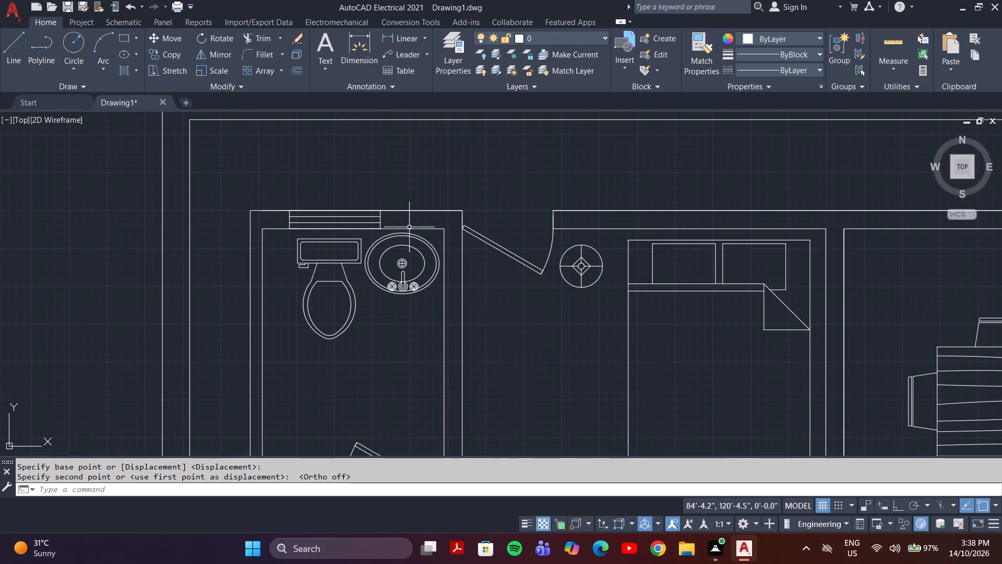
pyautogui.click(417, 265)
pyautogui.click(390, 293)
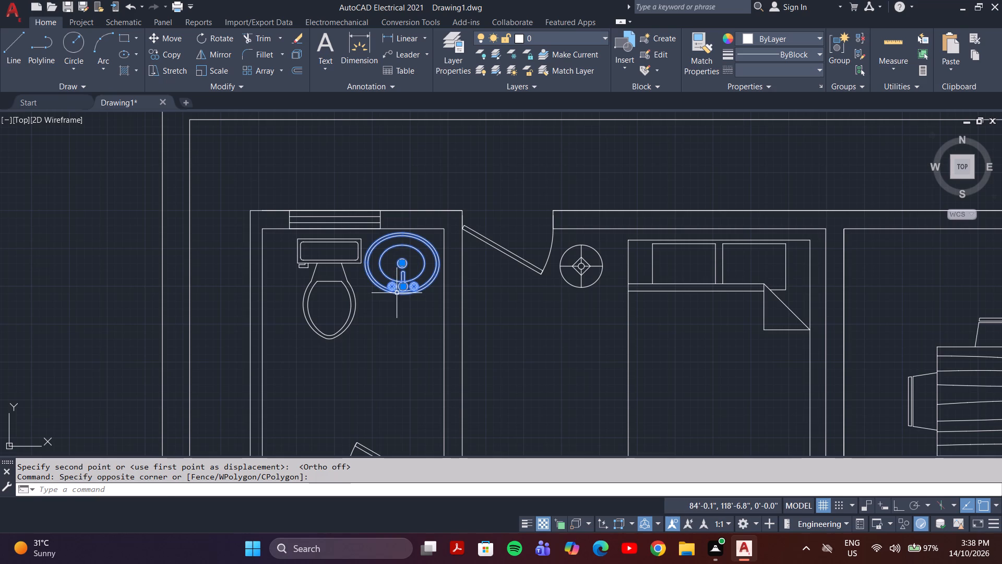
pyautogui.press('m')
pyautogui.press('Return')
pyautogui.moveTo(406, 277); pyautogui.dragTo(405, 296)
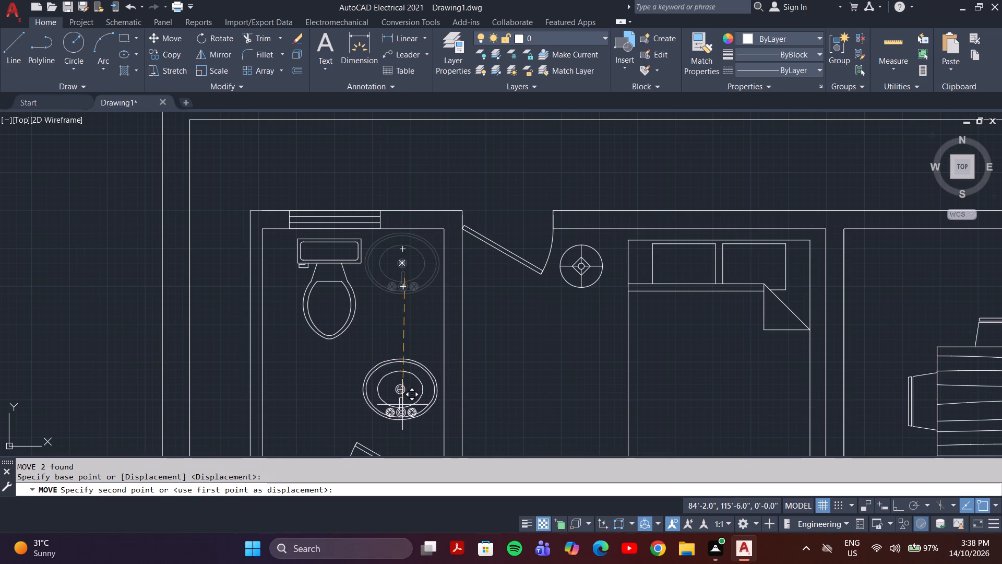
pyautogui.click(402, 405)
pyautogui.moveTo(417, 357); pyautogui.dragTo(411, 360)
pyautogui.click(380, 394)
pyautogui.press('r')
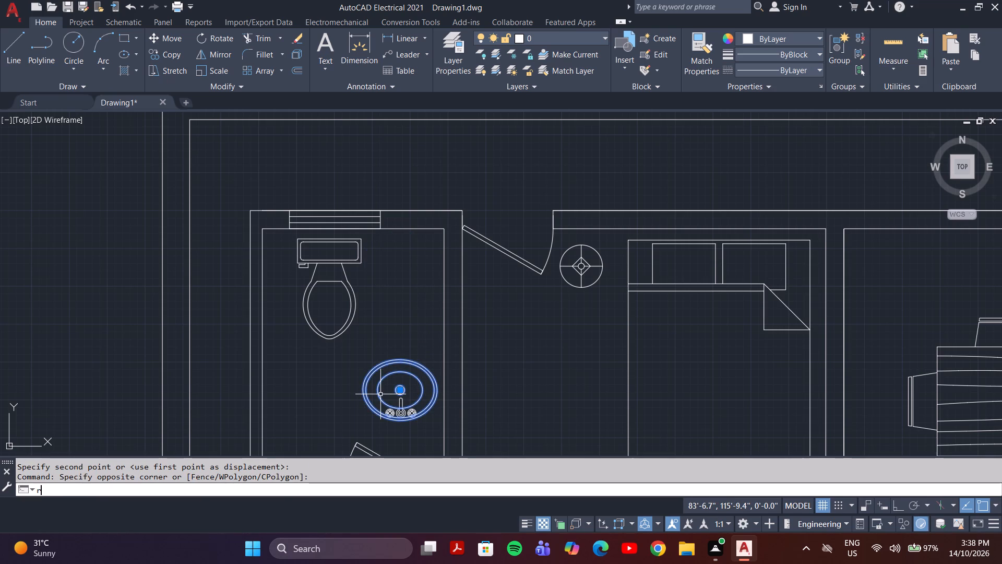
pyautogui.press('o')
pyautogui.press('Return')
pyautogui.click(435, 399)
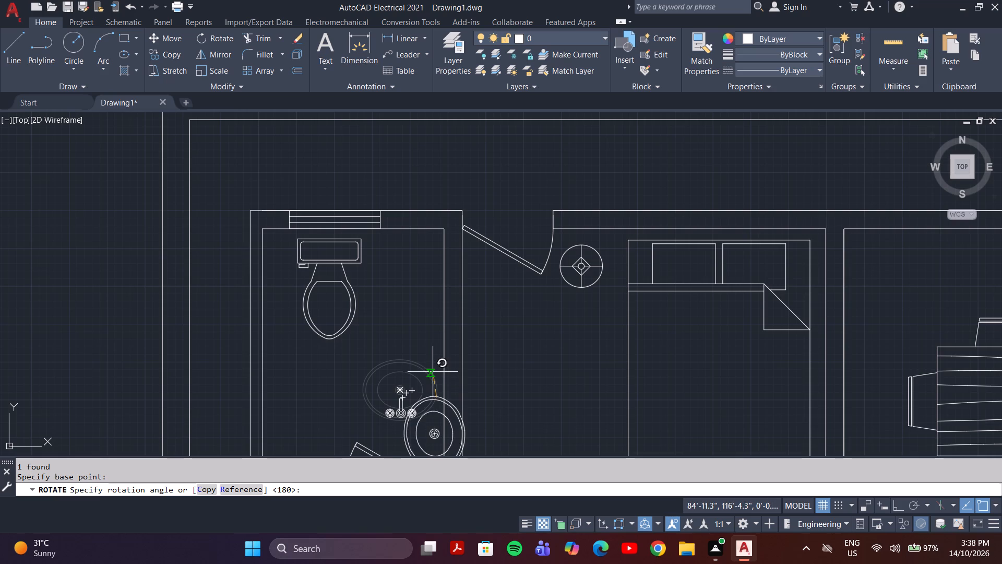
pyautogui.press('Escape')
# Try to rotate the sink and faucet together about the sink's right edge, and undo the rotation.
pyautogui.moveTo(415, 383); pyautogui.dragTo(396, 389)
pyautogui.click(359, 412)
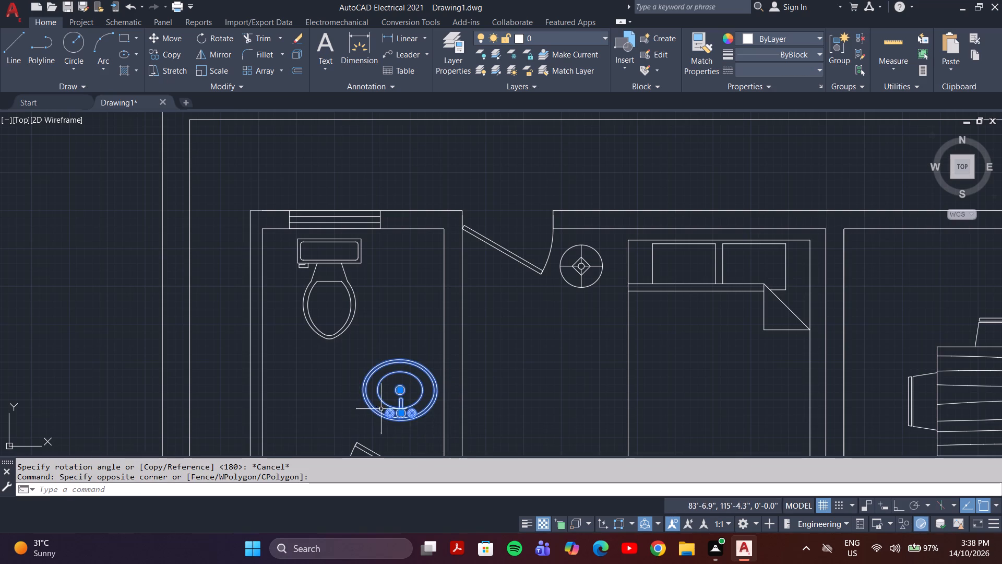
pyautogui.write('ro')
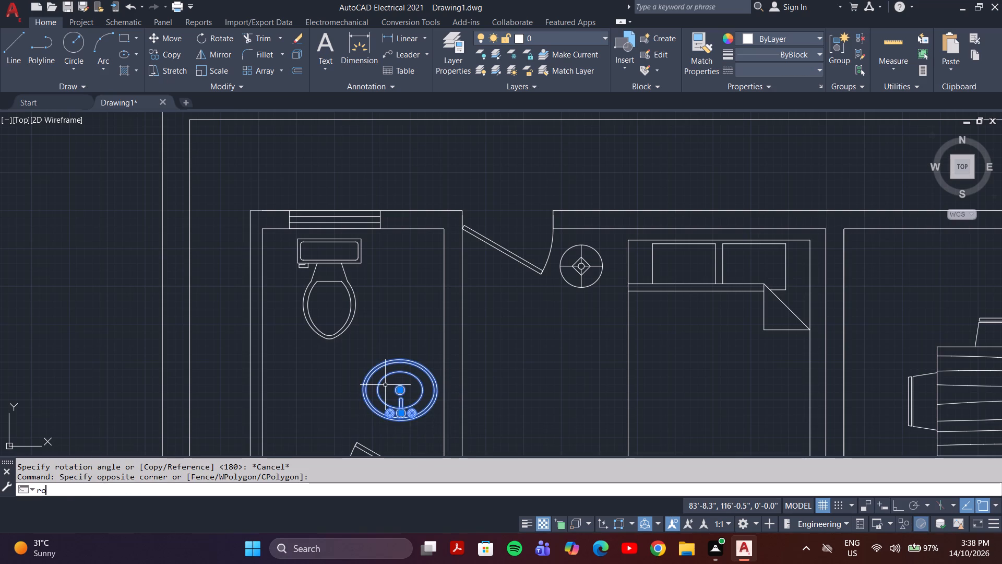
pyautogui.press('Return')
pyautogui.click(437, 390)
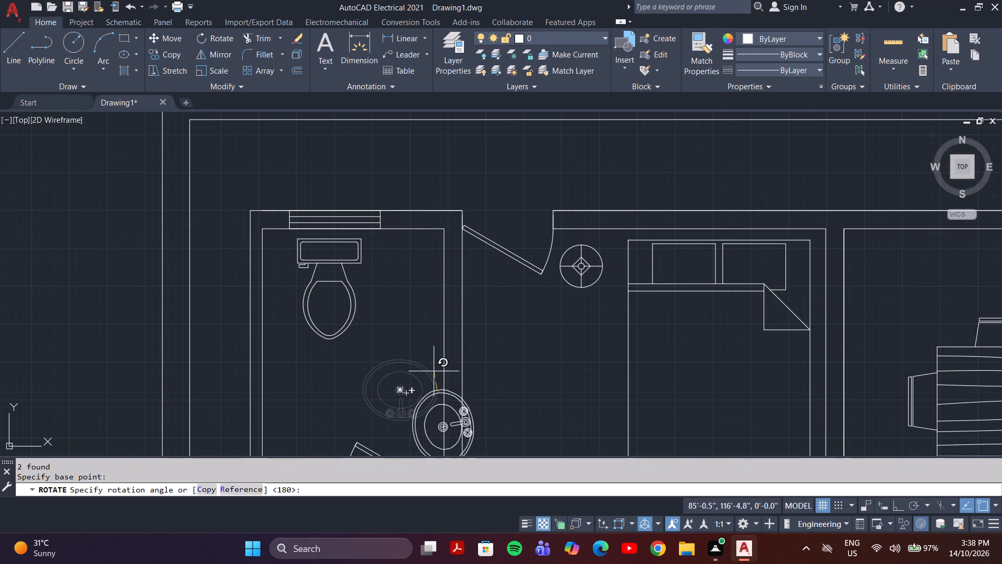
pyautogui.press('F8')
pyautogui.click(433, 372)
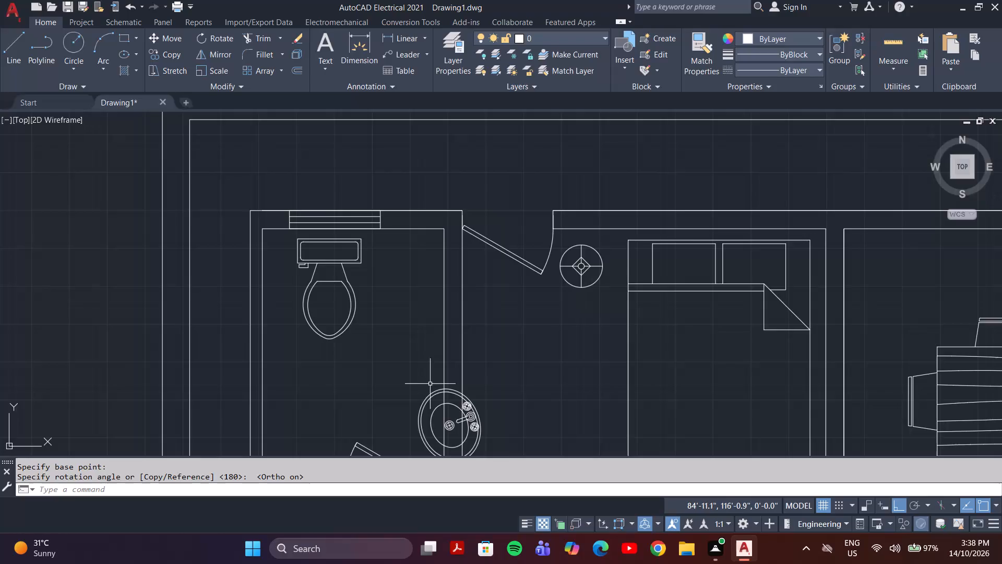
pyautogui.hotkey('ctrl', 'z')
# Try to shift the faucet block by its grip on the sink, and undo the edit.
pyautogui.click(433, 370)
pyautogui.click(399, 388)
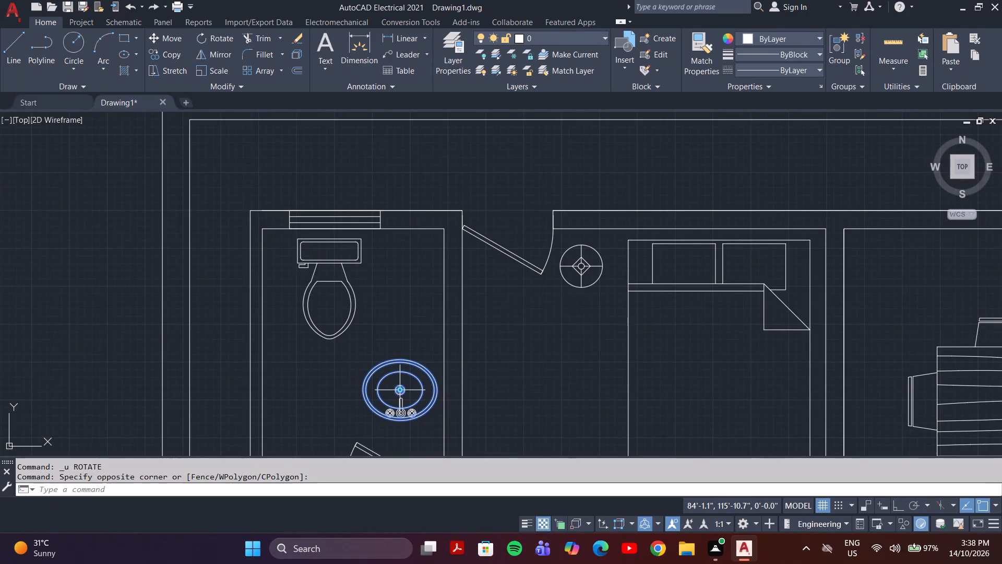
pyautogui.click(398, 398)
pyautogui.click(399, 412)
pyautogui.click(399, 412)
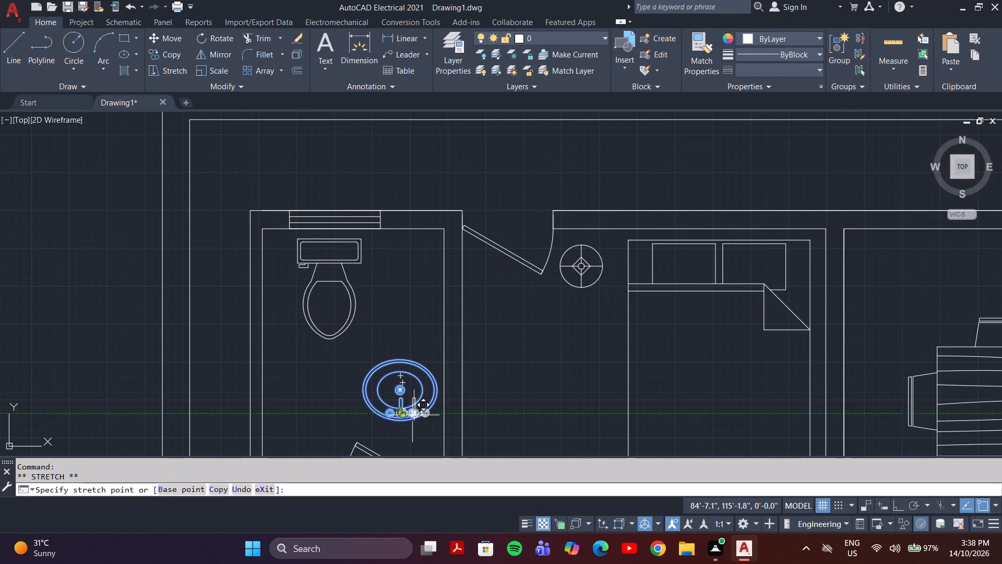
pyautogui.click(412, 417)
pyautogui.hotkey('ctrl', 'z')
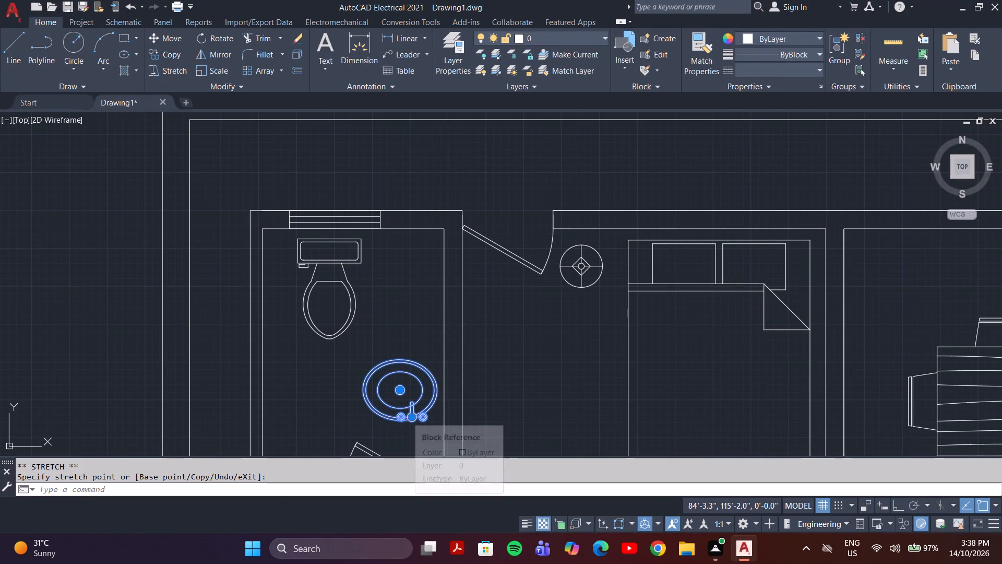
# Rotate the sink and faucet together 90 degrees counterclockwise about a point at the sink's right edge, with Ortho on.
pyautogui.click(408, 348)
pyautogui.click(396, 430)
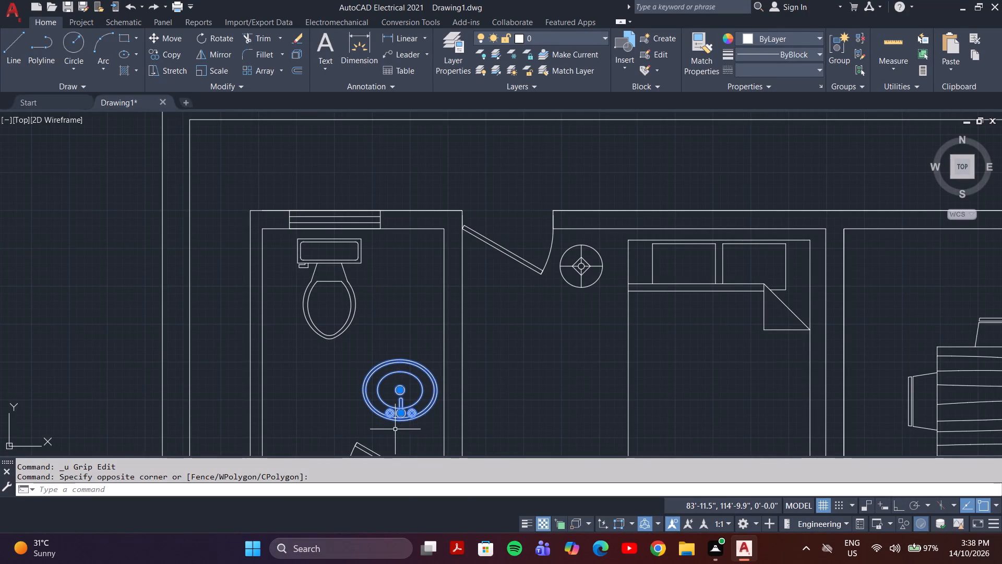
pyautogui.press('r')
pyautogui.press('o')
pyautogui.press('Return')
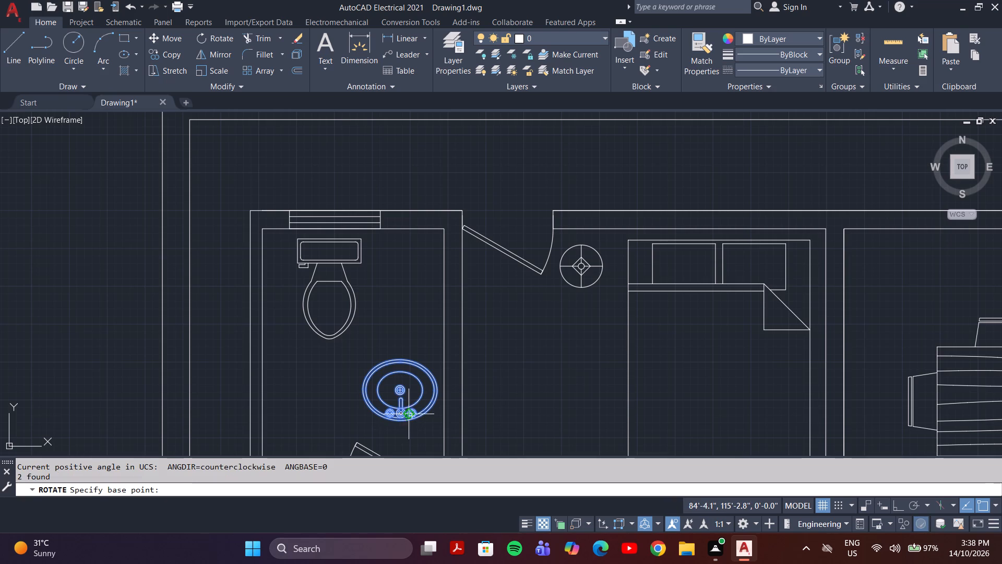
pyautogui.click(441, 392)
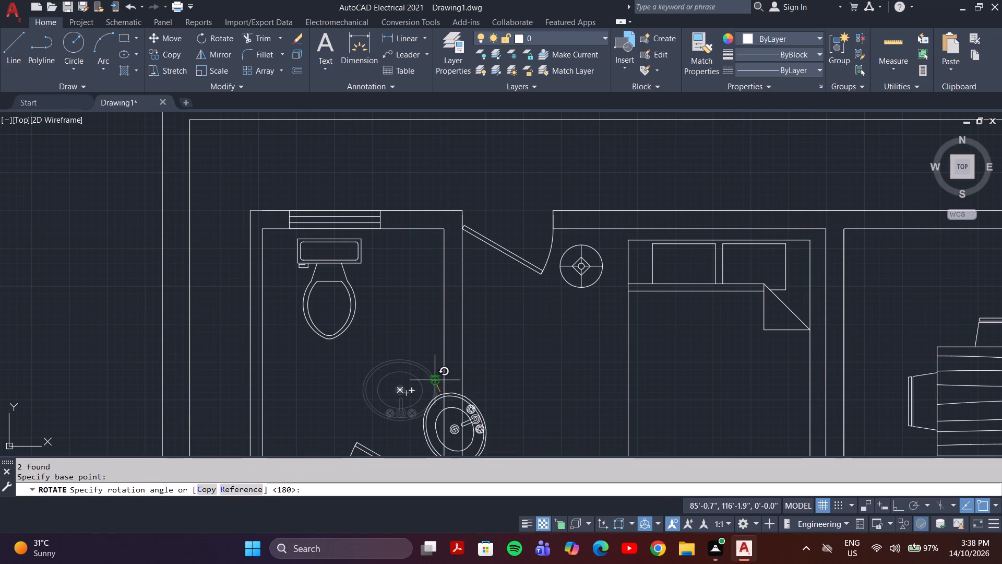
pyautogui.press('F8')
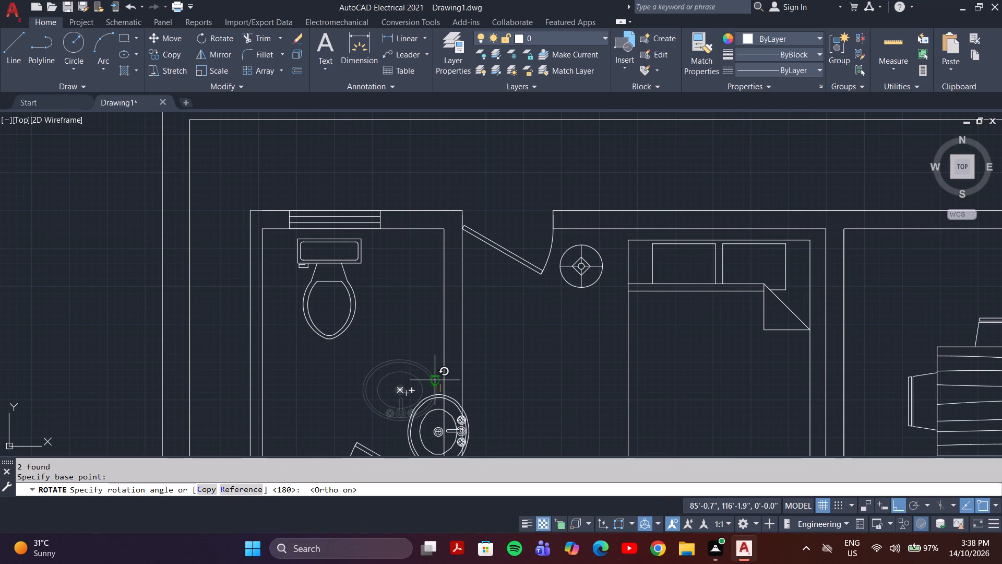
pyautogui.click(451, 313)
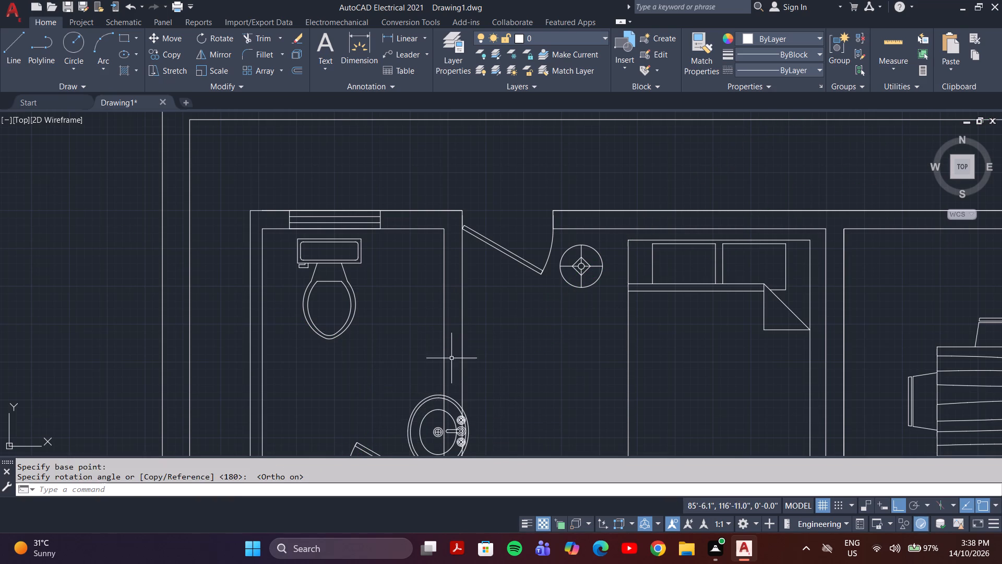
# Move the rotated sink and faucet by the sink's centre to just inside the bathroom's right wall, with Ortho off.
pyautogui.moveTo(475, 398); pyautogui.dragTo(444, 324, button='middle')
pyautogui.scroll(4, 426, 347)
pyautogui.click(436, 240)
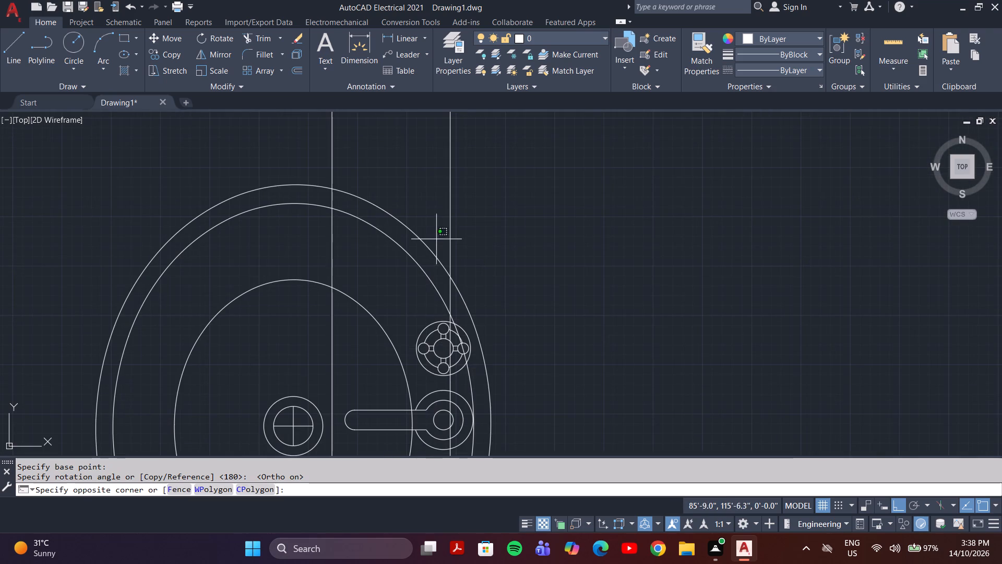
pyautogui.click(397, 444)
pyautogui.scroll(-5, 383, 361)
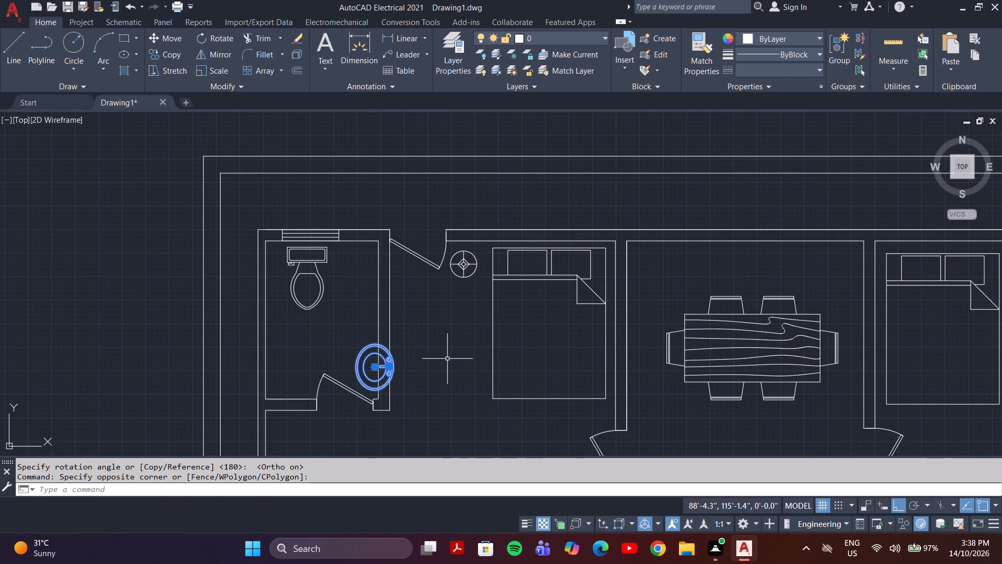
pyautogui.press('m')
pyautogui.press('Return')
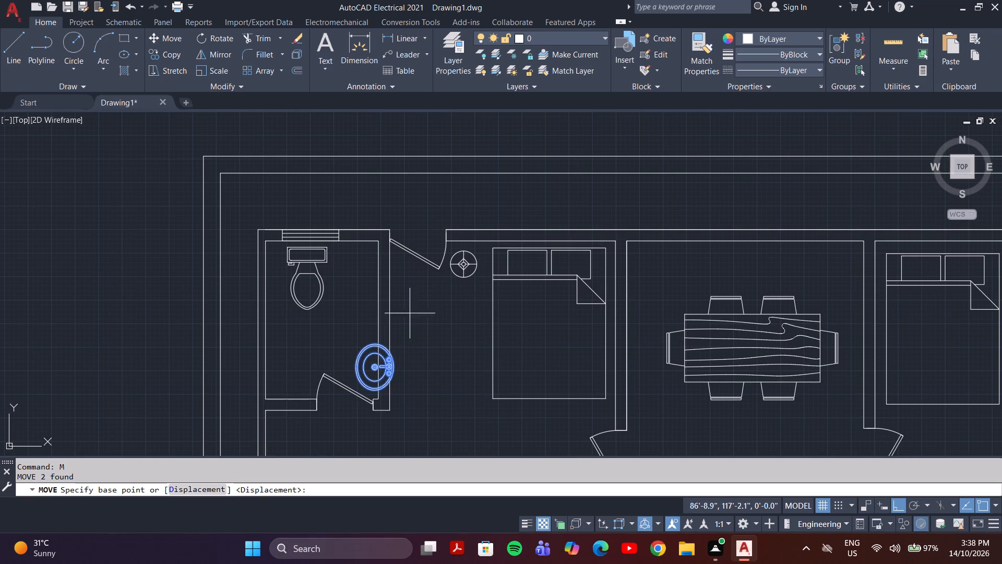
pyautogui.click(375, 370)
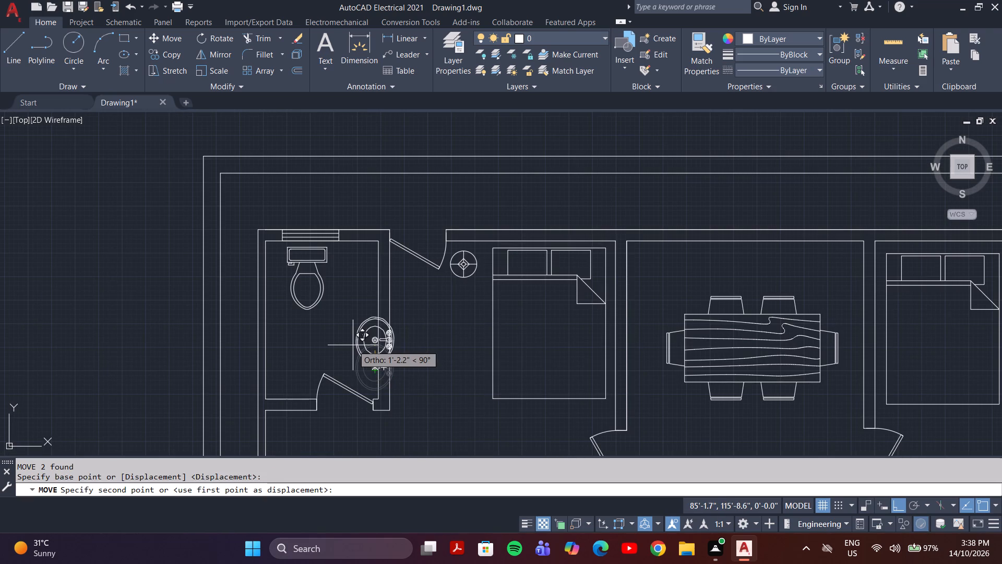
pyautogui.press('F8')
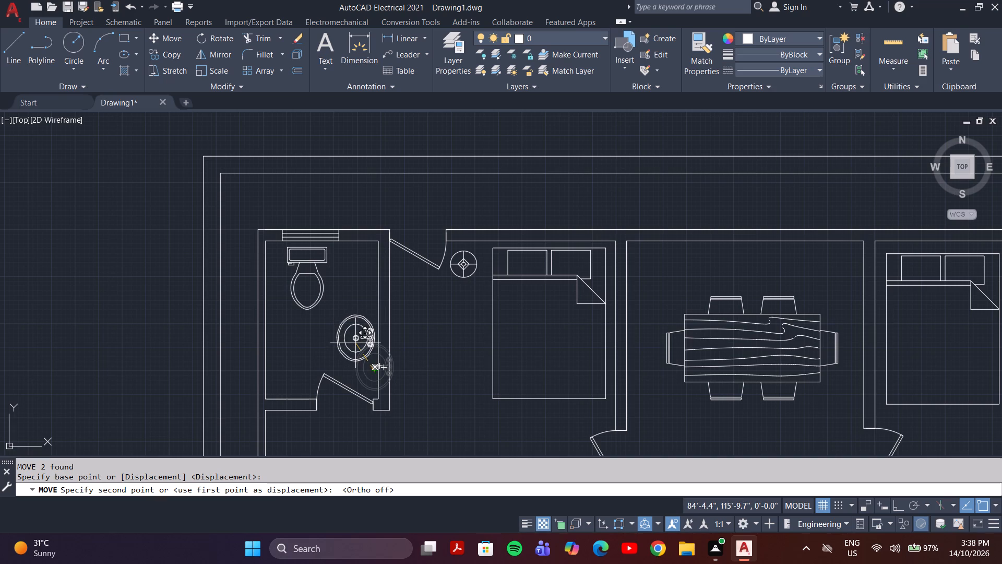
pyautogui.click(357, 343)
# Scale the sink and faucet down together, freehand, about a base point at the sink's right edge.
pyautogui.click(365, 313)
pyautogui.click(354, 361)
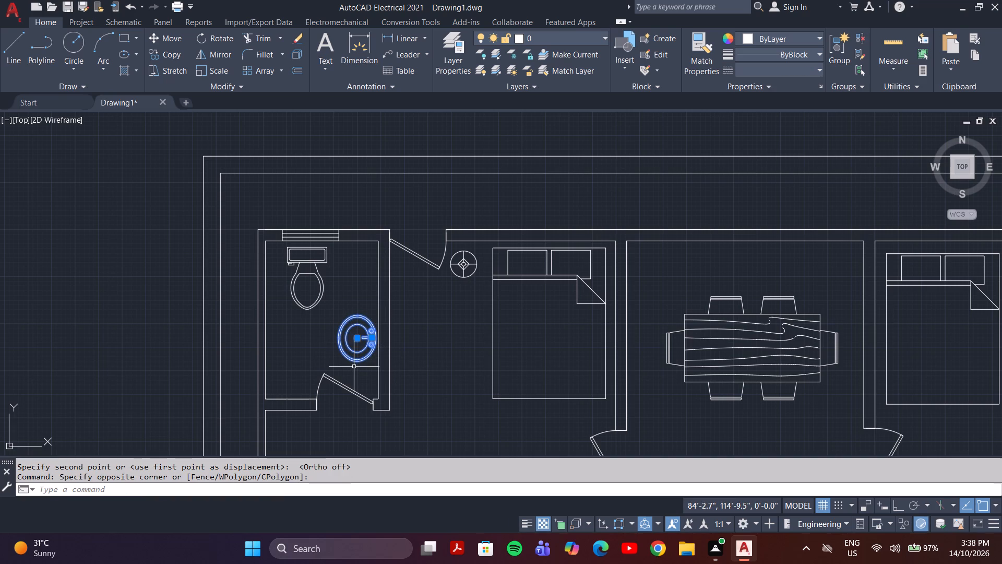
pyautogui.write('sc')
pyautogui.press('Return')
pyautogui.scroll(2, 369, 359)
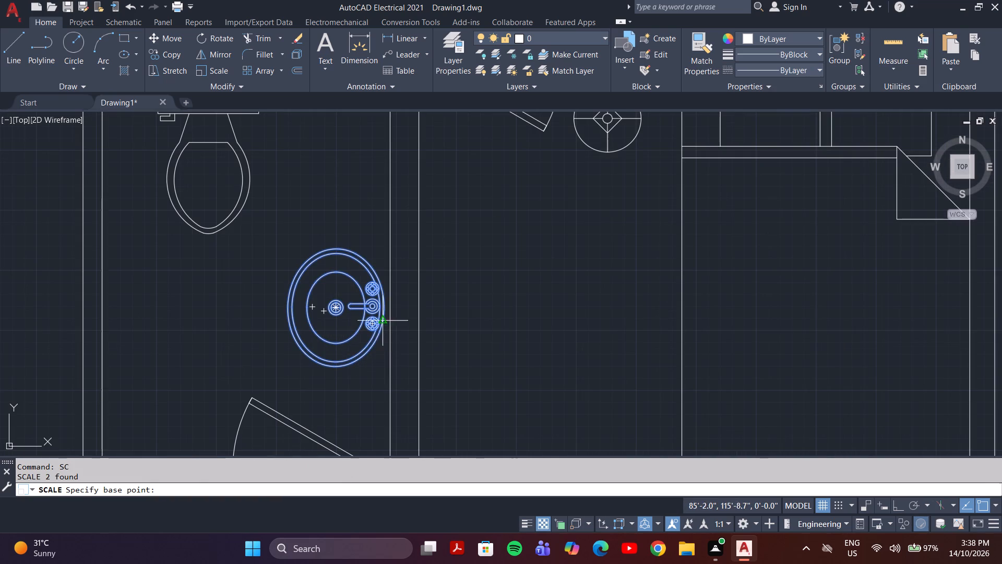
pyautogui.click(384, 305)
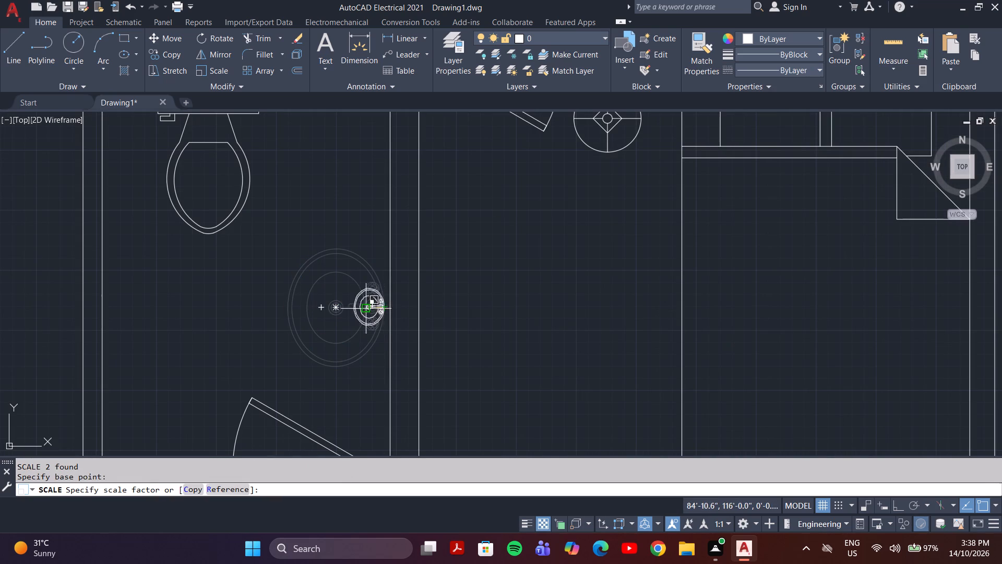
pyautogui.click(340, 322)
# Move the reduced sink and faucet to just inside the upper-left bathroom's right wall, midway between toilet and door.
pyautogui.moveTo(362, 252); pyautogui.dragTo(354, 257)
pyautogui.click(326, 297)
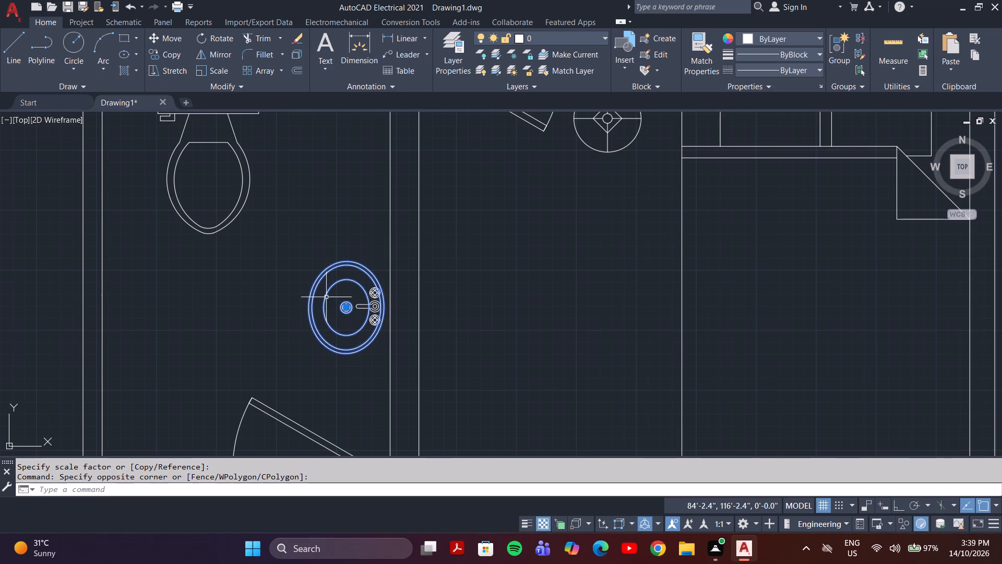
pyautogui.scroll(1, 357, 310)
pyautogui.click(369, 309)
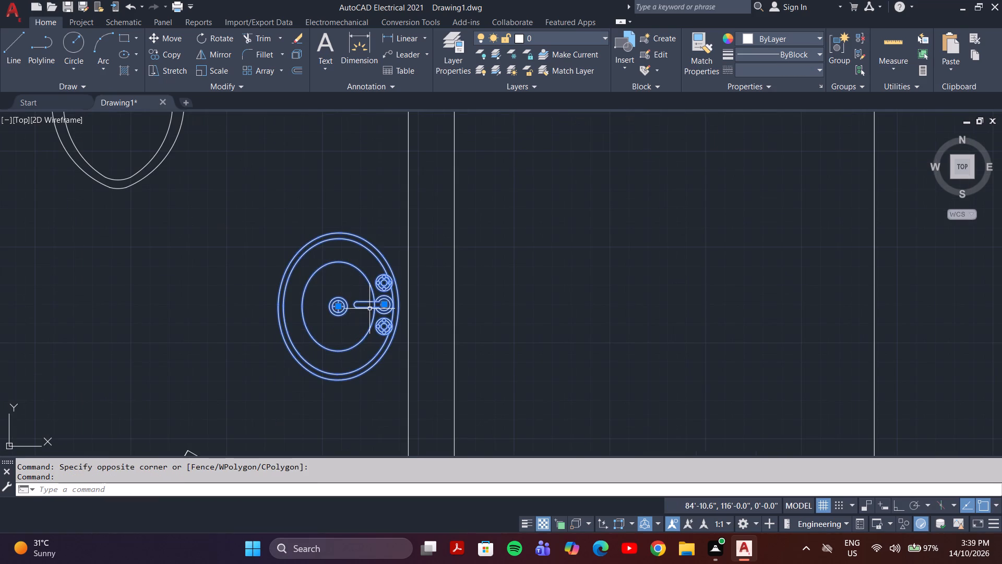
pyautogui.press('m')
pyautogui.press('Return')
pyautogui.click(367, 295)
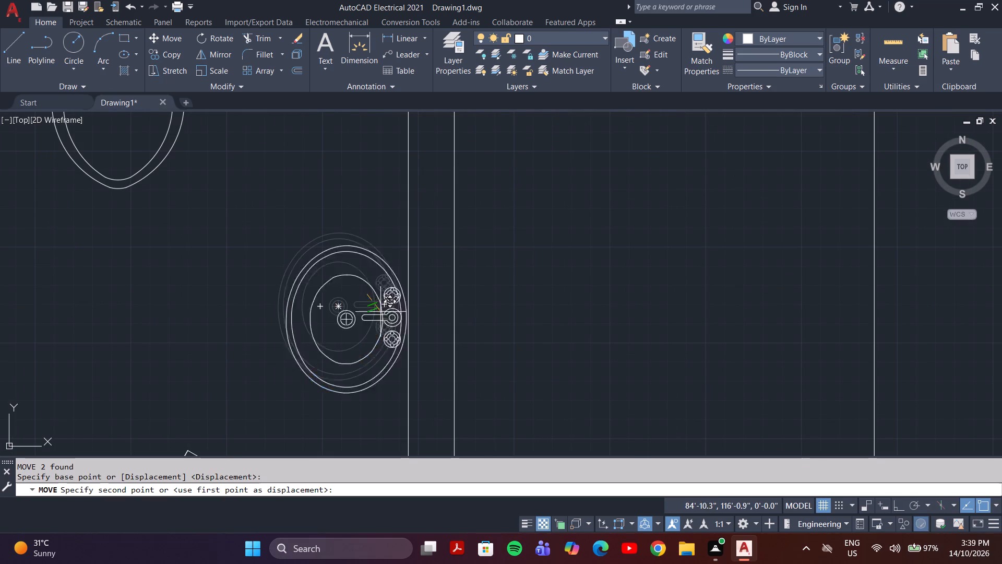
pyautogui.scroll(-5, 529, 333)
pyautogui.scroll(4, 489, 338)
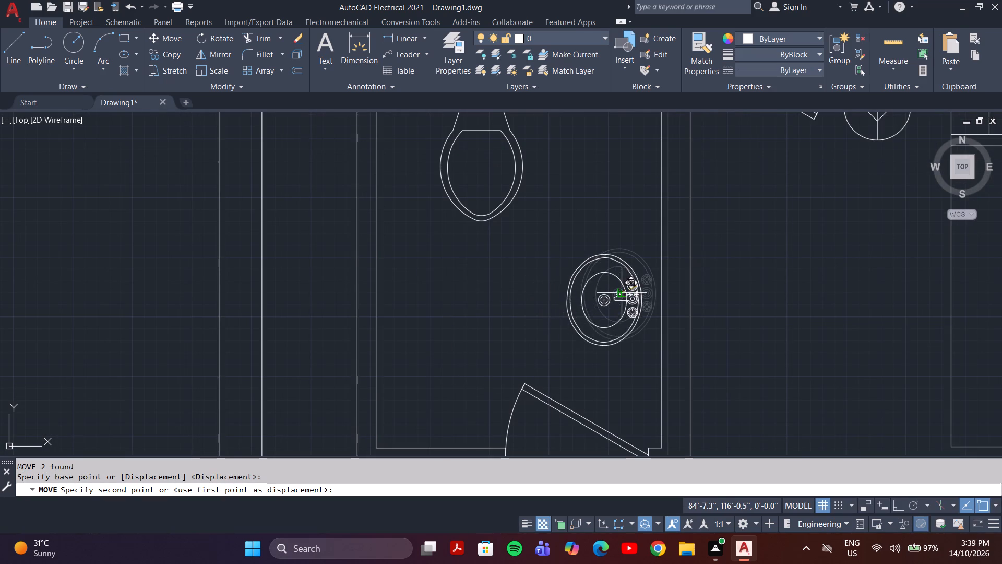
pyautogui.click(637, 284)
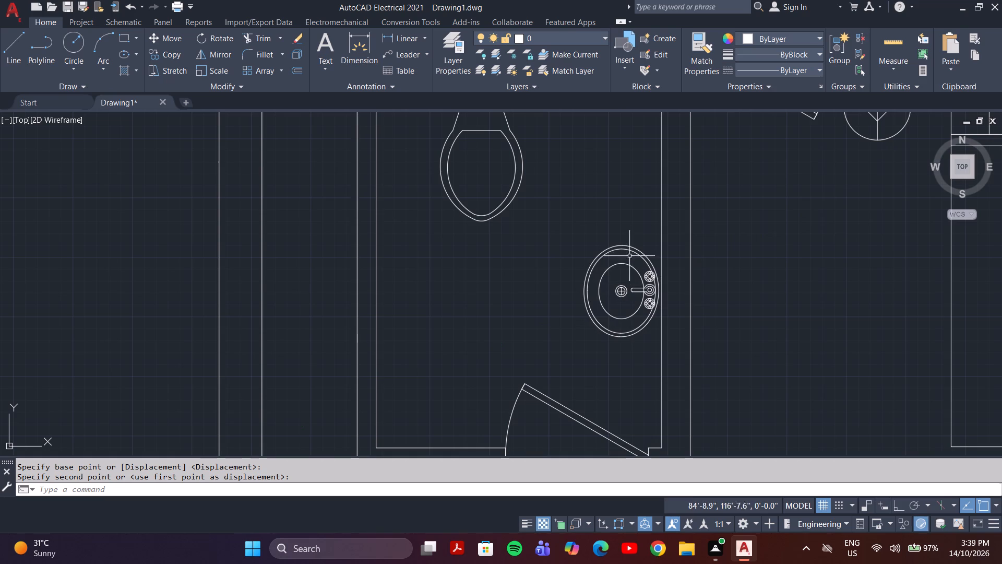
# Copy the sink and faucet from the upper-left bathroom into the upper-right bathroom, beside its right wall below the toilet.
pyautogui.click(649, 235)
pyautogui.click(591, 324)
pyautogui.write('co')
pyautogui.press('Return')
pyautogui.click(634, 301)
pyautogui.scroll(-3, 654, 373)
pyautogui.moveTo(698, 336); pyautogui.dragTo(417, 332, button='middle')
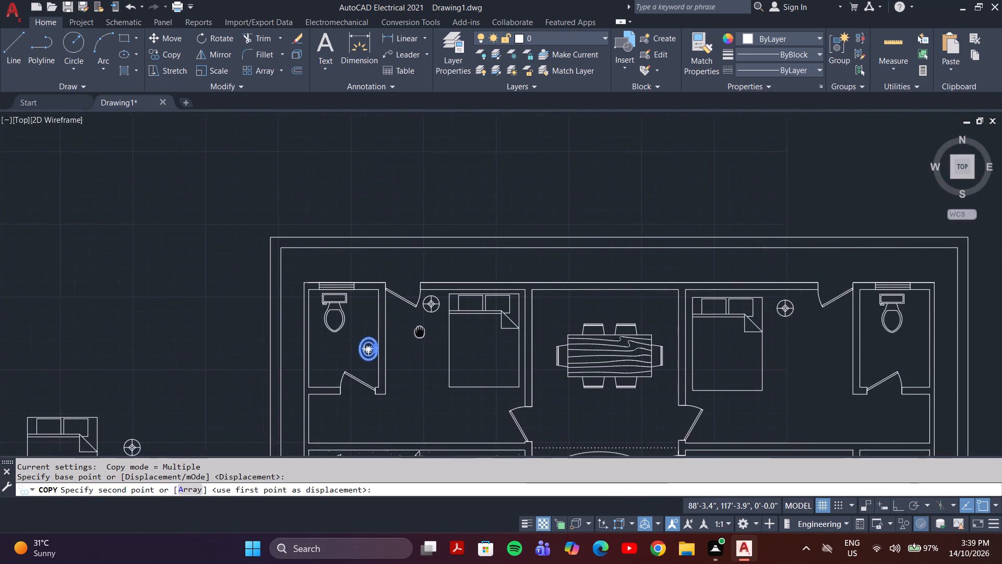
pyautogui.moveTo(417, 332); pyautogui.dragTo(302, 311, button='middle')
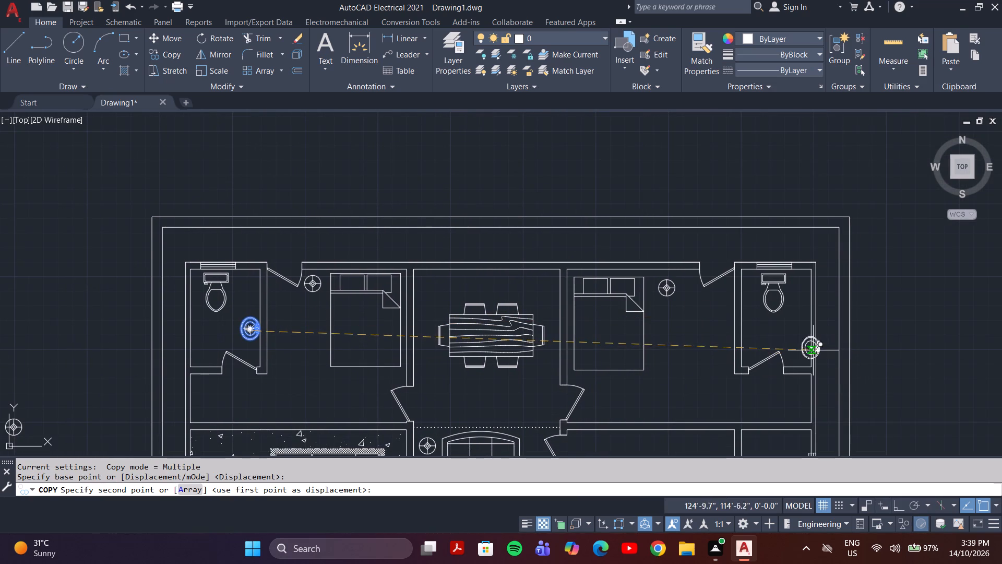
pyautogui.scroll(2, 806, 348)
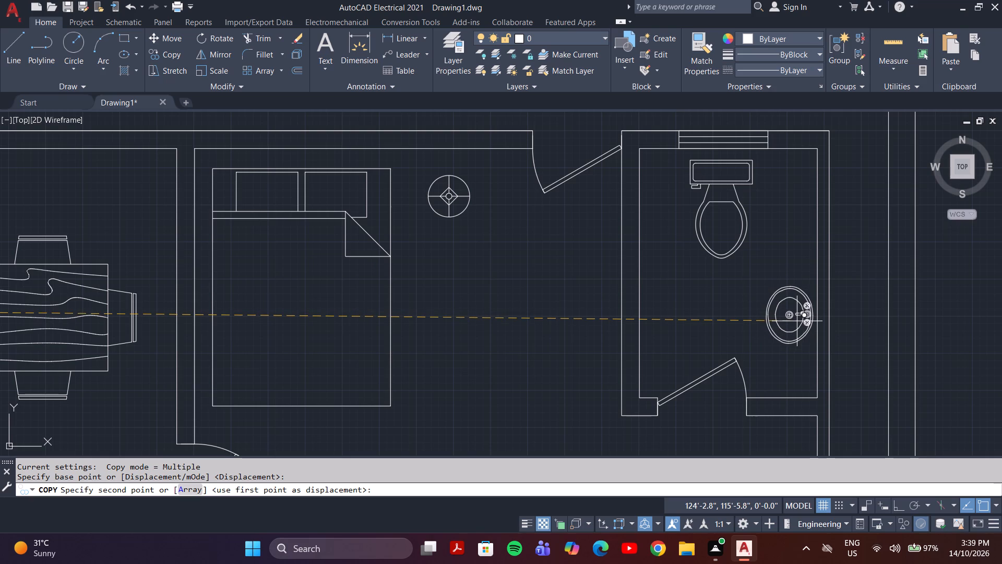
pyautogui.click(797, 322)
# Place another copy of the washbasin in the bottom-left bathroom, against the left wall above the toilet.
pyautogui.scroll(-2, 737, 342)
pyautogui.moveTo(616, 369); pyautogui.dragTo(615, 295, button='middle')
pyautogui.scroll(-2, 603, 309)
pyautogui.moveTo(584, 324); pyautogui.dragTo(518, 255, button='middle')
pyautogui.scroll(-2, 519, 269)
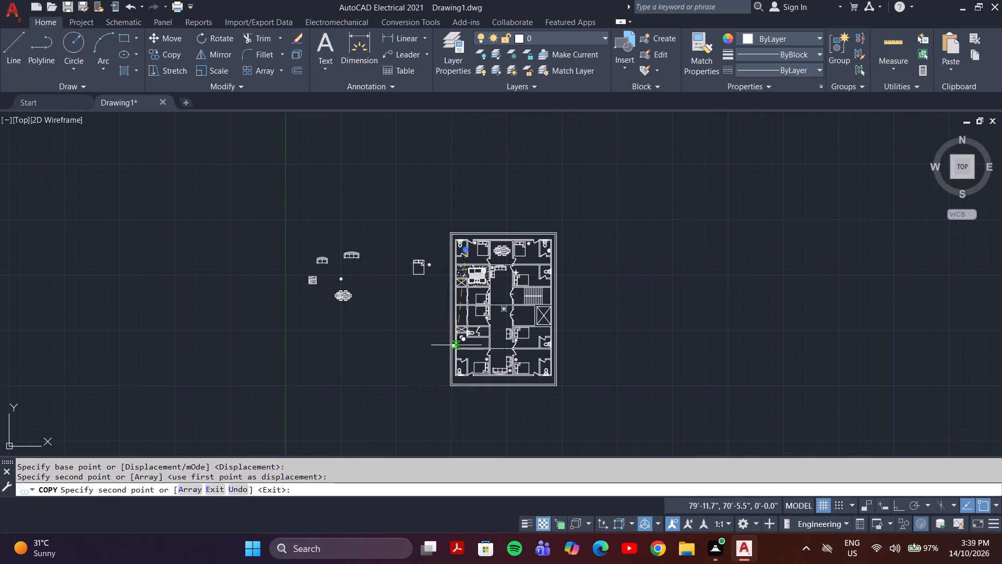
pyautogui.scroll(4, 471, 372)
pyautogui.scroll(2, 419, 354)
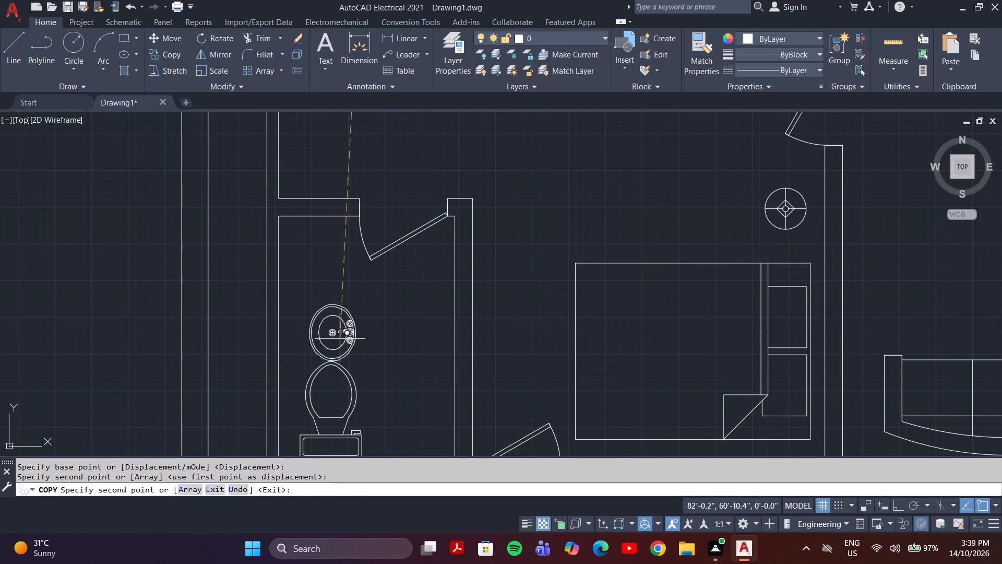
pyautogui.click(311, 317)
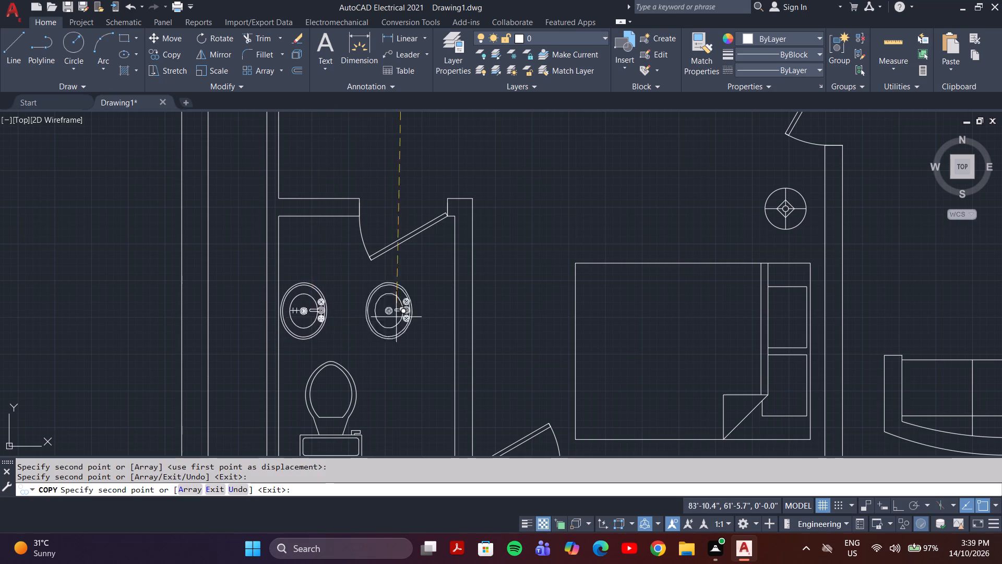
# Place washbasin copies above the toilets in the bottom-right bathroom and in the right-side bathroom directly above it.
pyautogui.scroll(-3, 446, 321)
pyautogui.moveTo(637, 347); pyautogui.dragTo(468, 347, button='middle')
pyautogui.scroll(3, 531, 339)
pyautogui.moveTo(691, 319); pyautogui.dragTo(456, 383, button='middle')
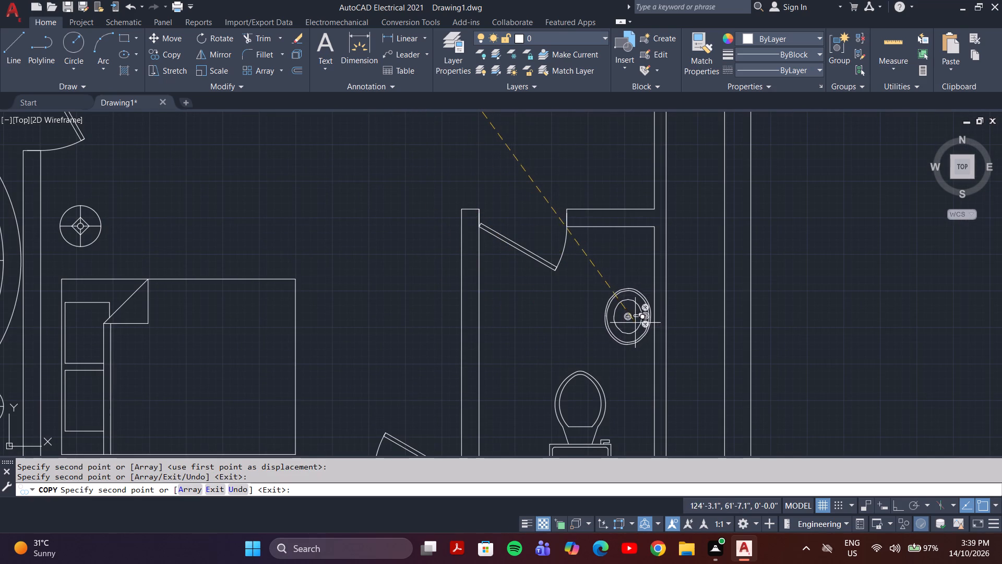
pyautogui.click(635, 323)
pyautogui.scroll(-4, 615, 325)
pyautogui.scroll(3, 591, 286)
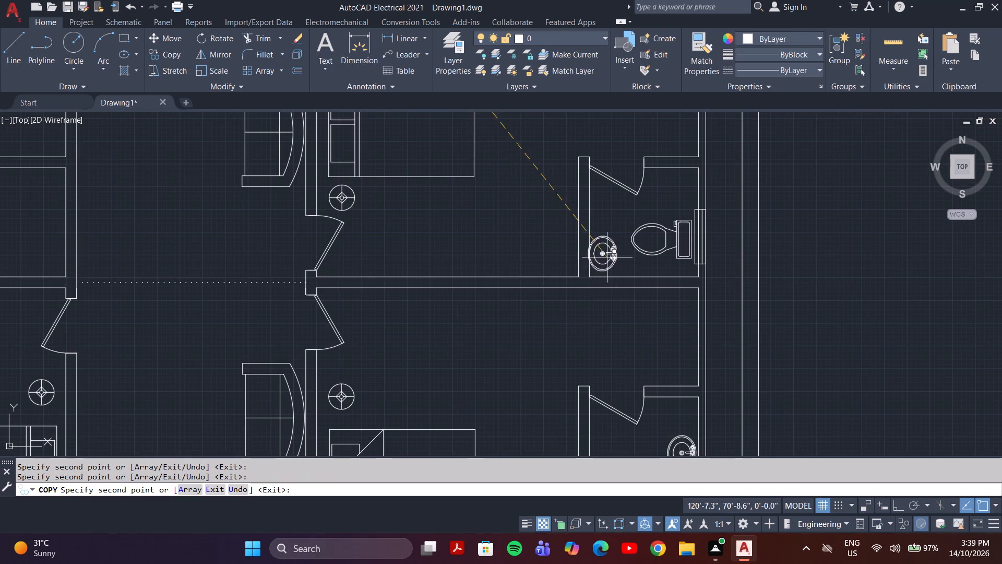
pyautogui.click(675, 194)
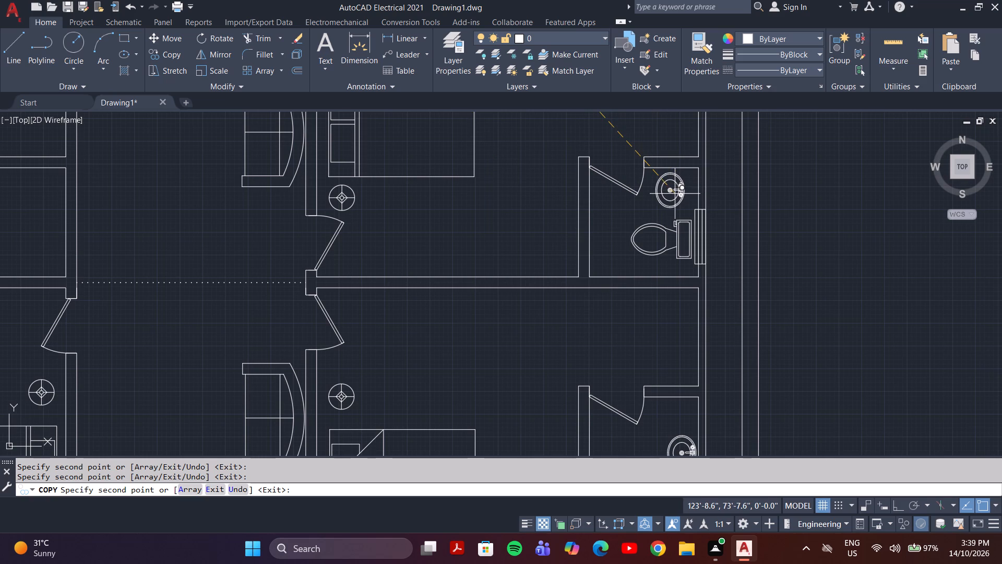
# Place a washbasin copy in the left-side bathroom beside the crossed shaft, above the toilet, and end the Copy command.
pyautogui.scroll(-2, 636, 218)
pyautogui.moveTo(484, 329); pyautogui.dragTo(481, 335, button='middle')
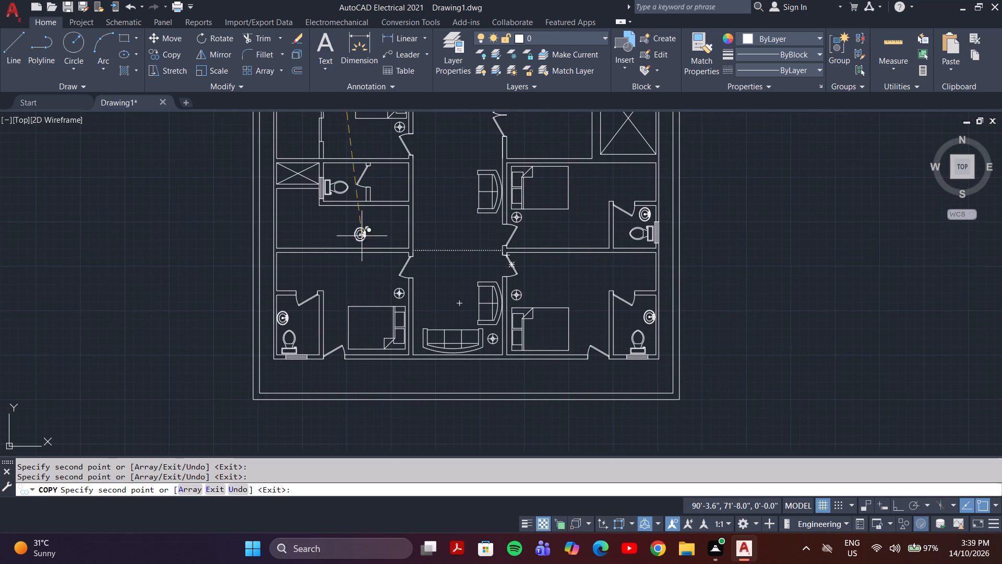
pyautogui.moveTo(362, 232); pyautogui.dragTo(362, 348, button='middle')
pyautogui.scroll(2, 352, 304)
pyautogui.click(344, 263)
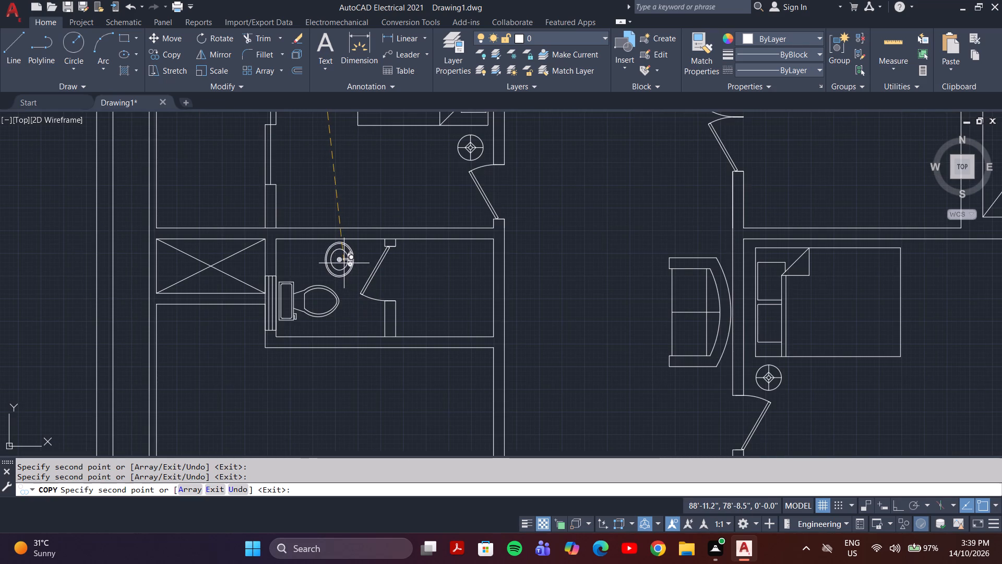
pyautogui.scroll(-2, 344, 263)
pyautogui.press('Escape')
# Copy the upper-right bathroom's sink and faucet by the sink's centre into the right-side bathroom below it, above the toilet.
pyautogui.scroll(-3, 371, 285)
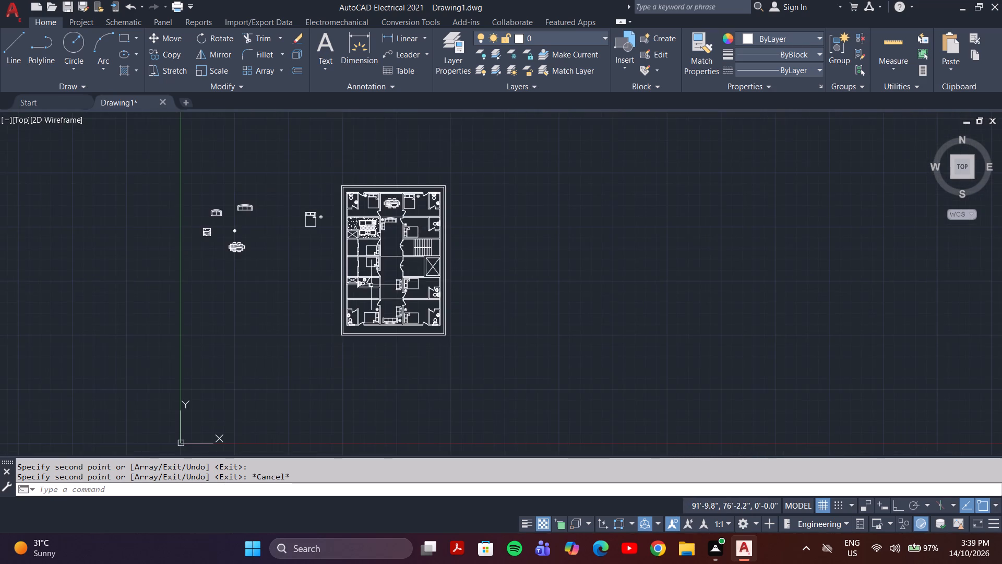
pyautogui.moveTo(371, 285); pyautogui.dragTo(341, 330, button='middle')
pyautogui.scroll(2, 378, 305)
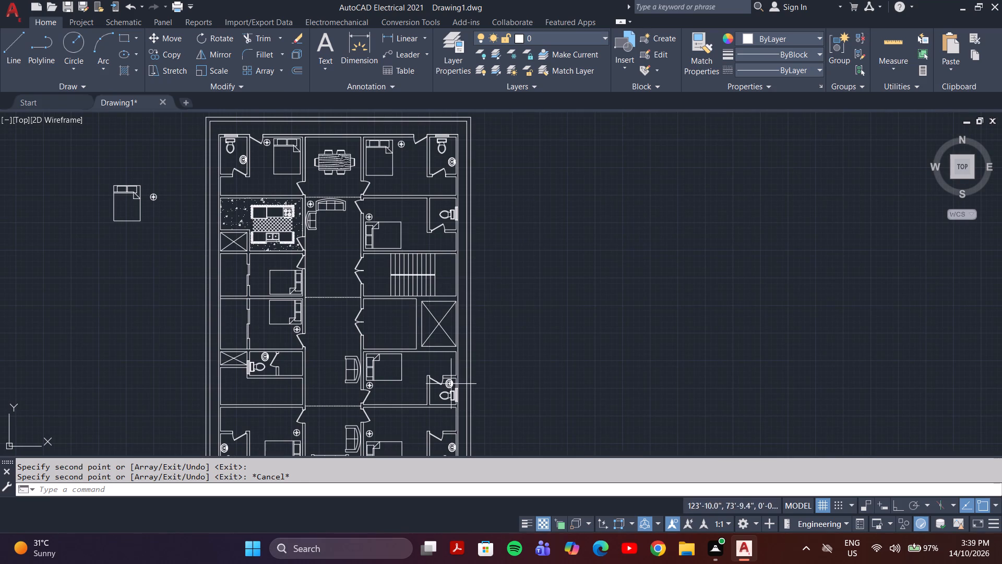
pyautogui.scroll(3, 436, 188)
pyautogui.moveTo(436, 183); pyautogui.dragTo(452, 284, button='middle')
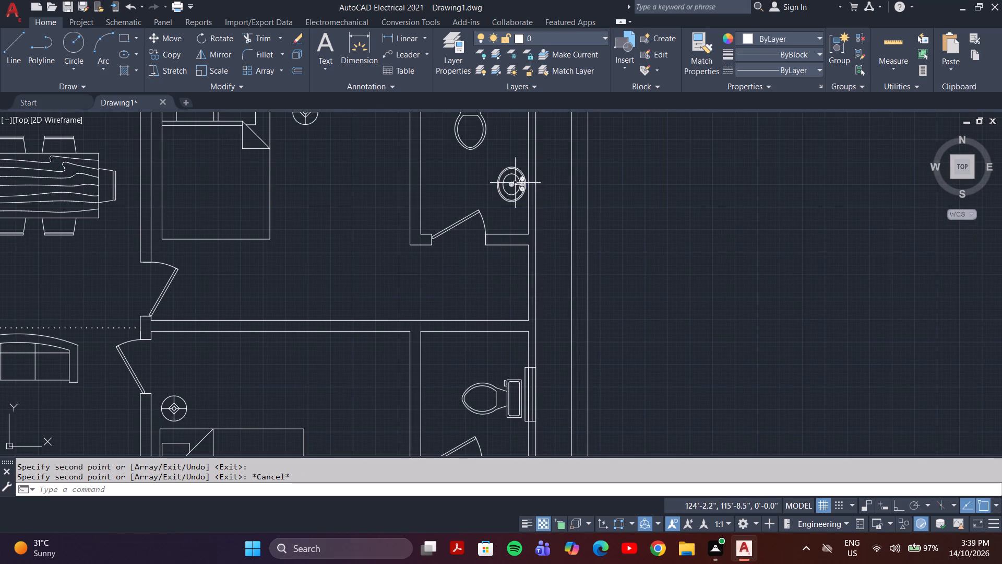
pyautogui.click(515, 183)
pyautogui.scroll(2, 515, 198)
pyautogui.click(531, 169)
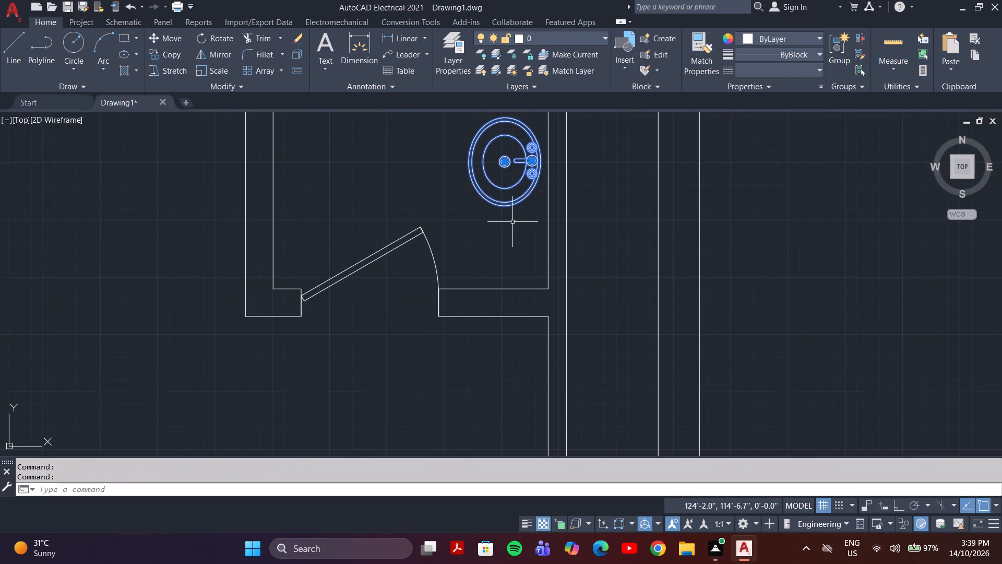
pyautogui.write('co')
pyautogui.press('Return')
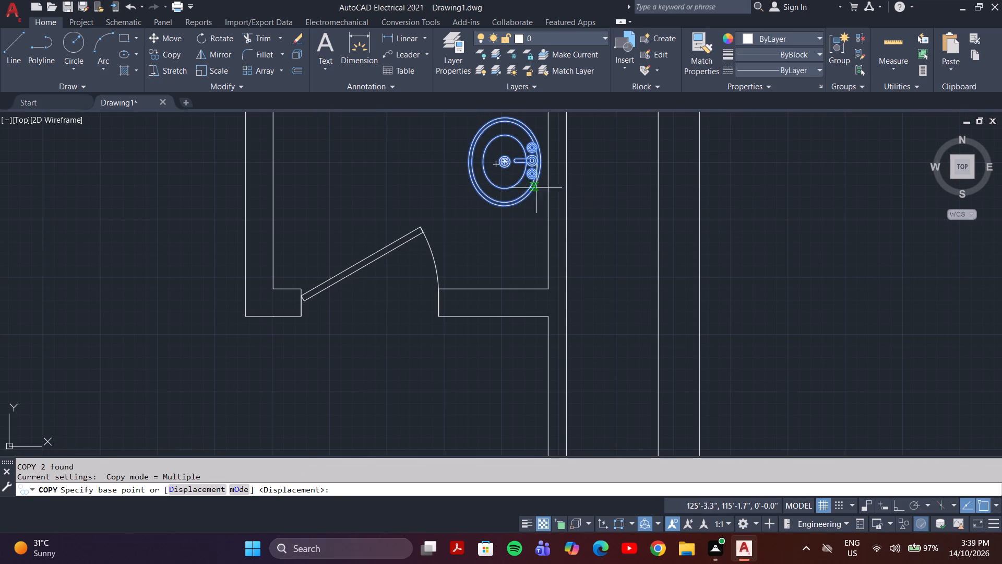
pyautogui.click(503, 160)
pyautogui.scroll(-3, 446, 379)
pyautogui.moveTo(449, 402); pyautogui.dragTo(409, 320, button='middle')
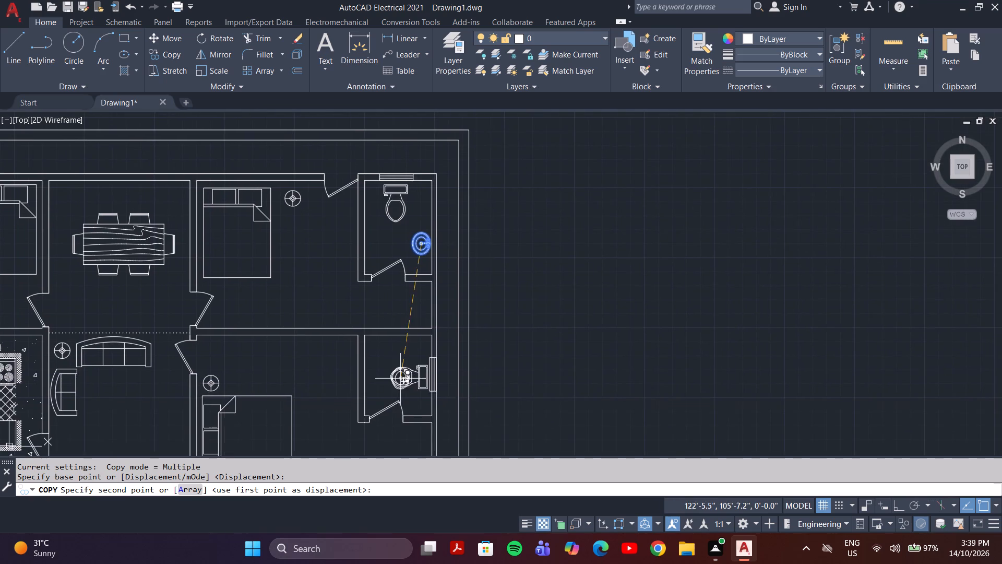
pyautogui.scroll(3, 400, 379)
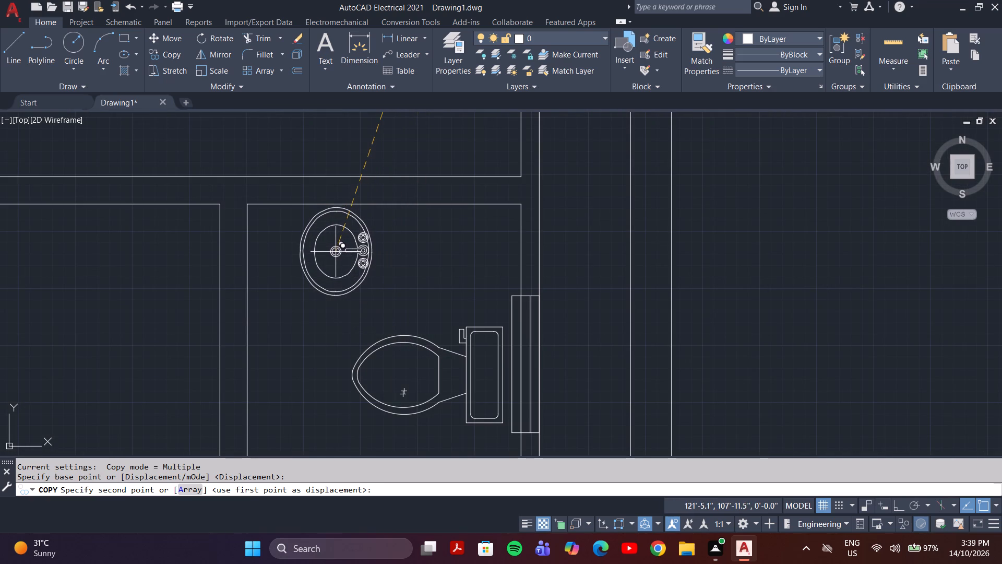
pyautogui.click(336, 252)
pyautogui.press('Escape')
# Rotate the newly copied sink and faucet 90 degrees counterclockwise about the sink's bottom edge, with Ortho on.
pyautogui.click(397, 238)
pyautogui.click(325, 286)
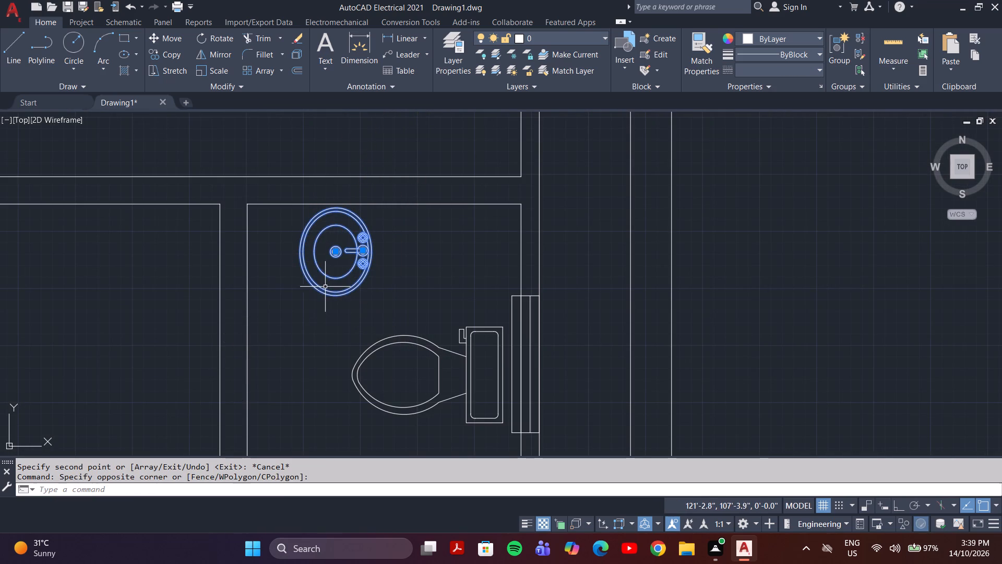
pyautogui.write('ro')
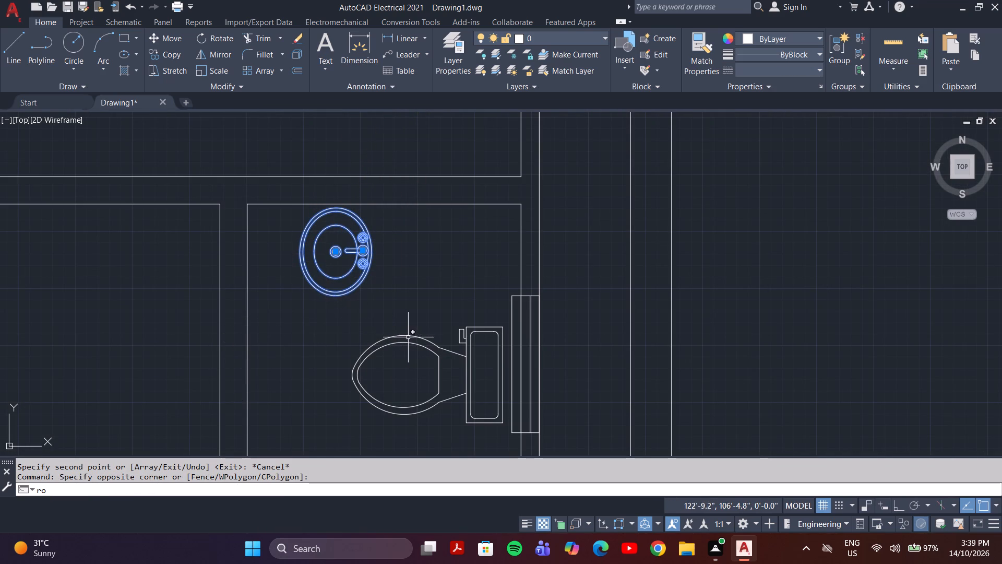
pyautogui.press('Return')
pyautogui.click(336, 297)
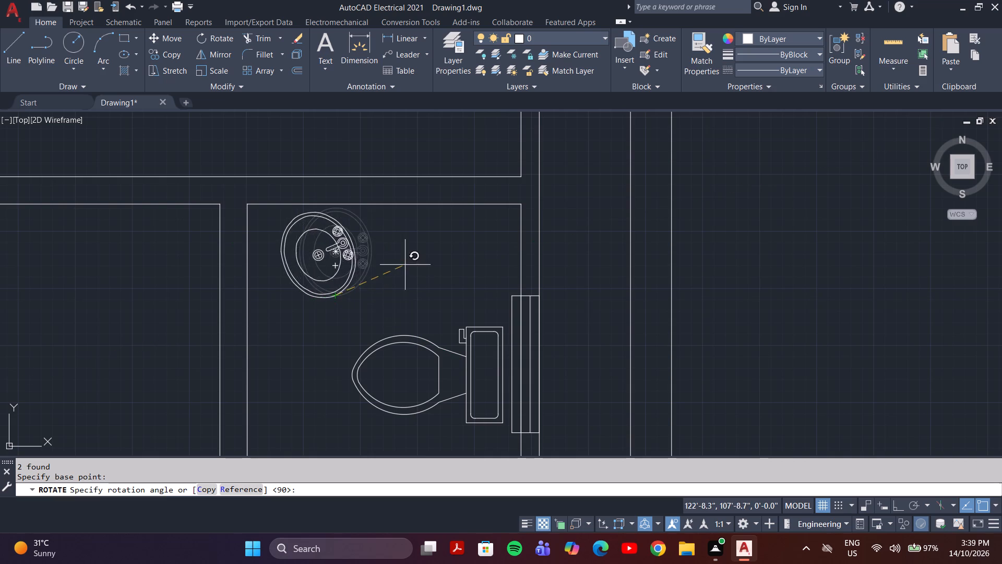
pyautogui.press('F8')
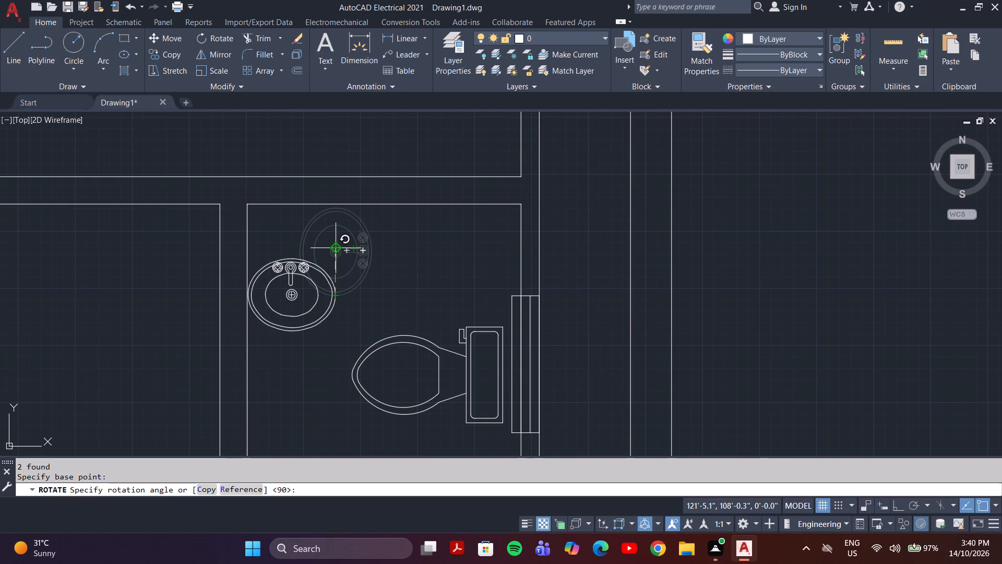
pyautogui.click(334, 248)
pyautogui.click(334, 248)
# Move the rotated sink and faucet by the sink's centre to the middle of the bathroom's top wall, with Ortho off.
pyautogui.click(305, 290)
pyautogui.click(318, 240)
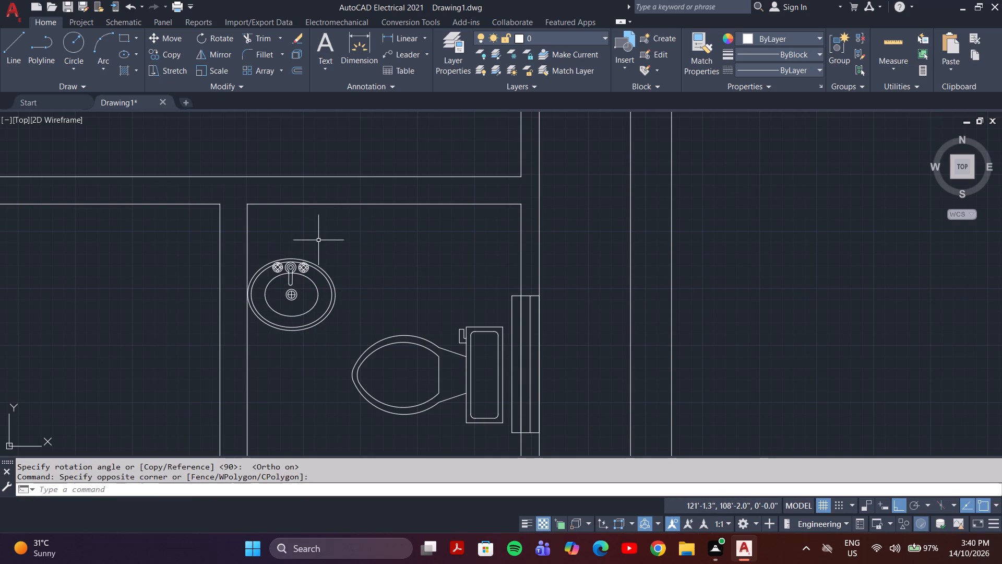
pyautogui.moveTo(317, 240); pyautogui.dragTo(301, 257)
pyautogui.click(274, 296)
pyautogui.click(314, 243)
pyautogui.click(327, 242)
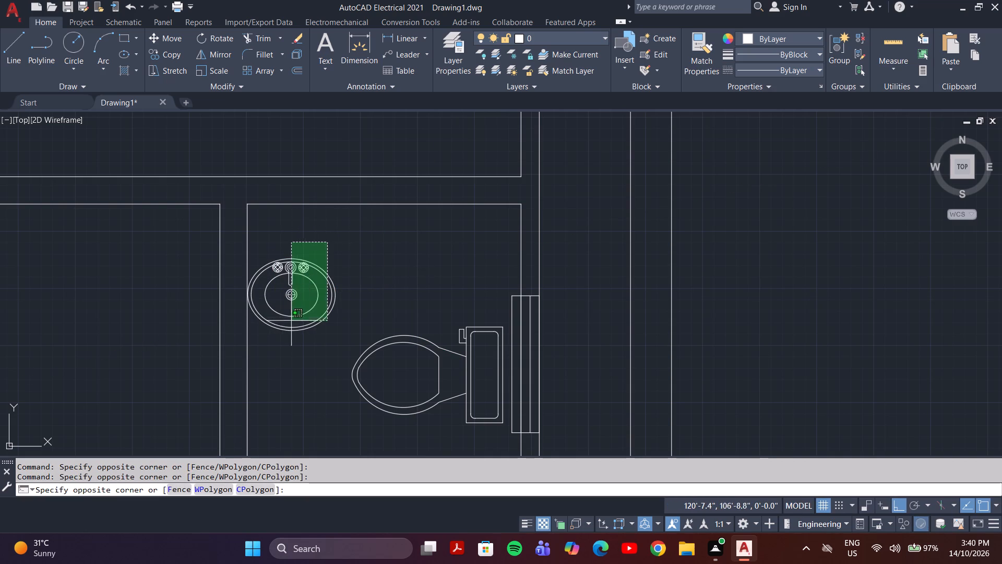
pyautogui.click(290, 325)
pyautogui.press('m')
pyautogui.press('Return')
pyautogui.moveTo(296, 288); pyautogui.dragTo(304, 284)
pyautogui.press('F8')
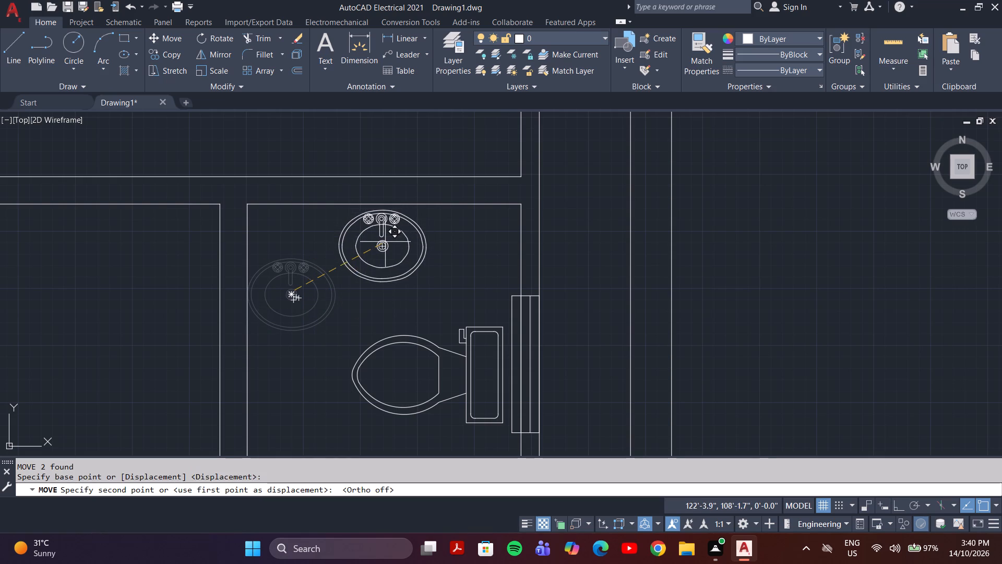
pyautogui.click(377, 240)
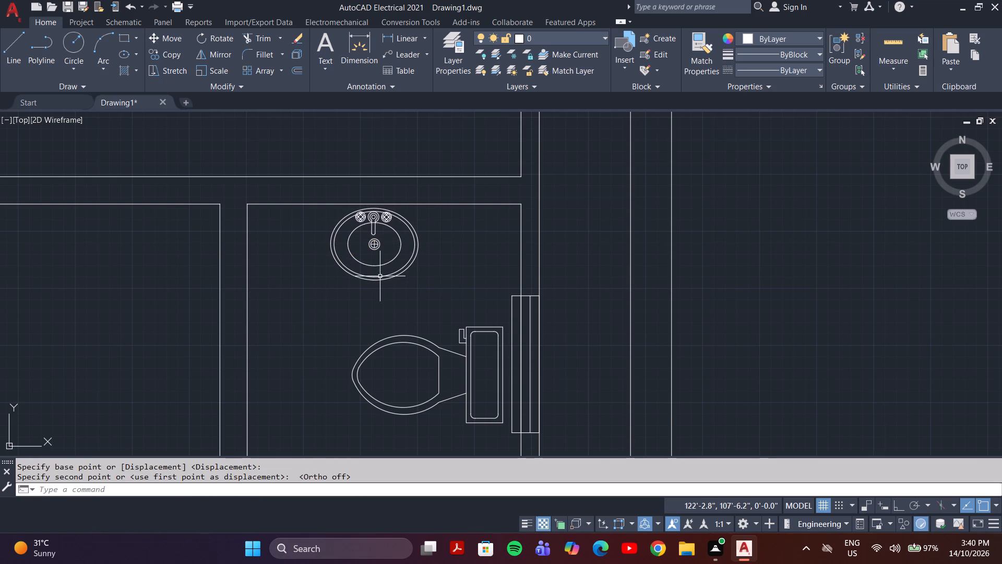
pyautogui.scroll(-3, 380, 277)
pyautogui.moveTo(387, 330); pyautogui.dragTo(591, 347, button='middle')
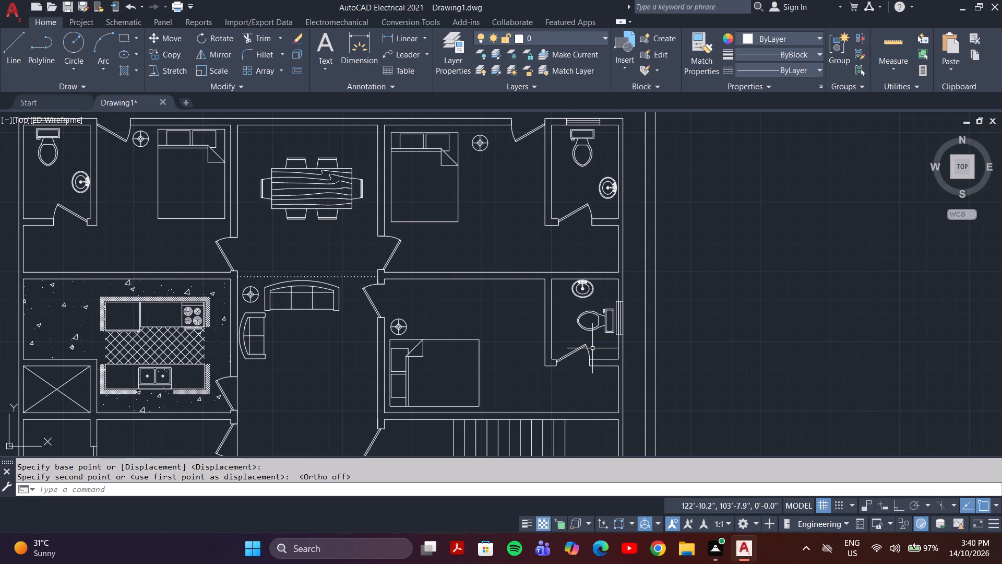
# Rotate the sink and faucet in the left-side bathroom beside the crossed shaft 90 degrees counterclockwise about the sink's bottom edge, with Ortho on.
pyautogui.scroll(-1, 594, 354)
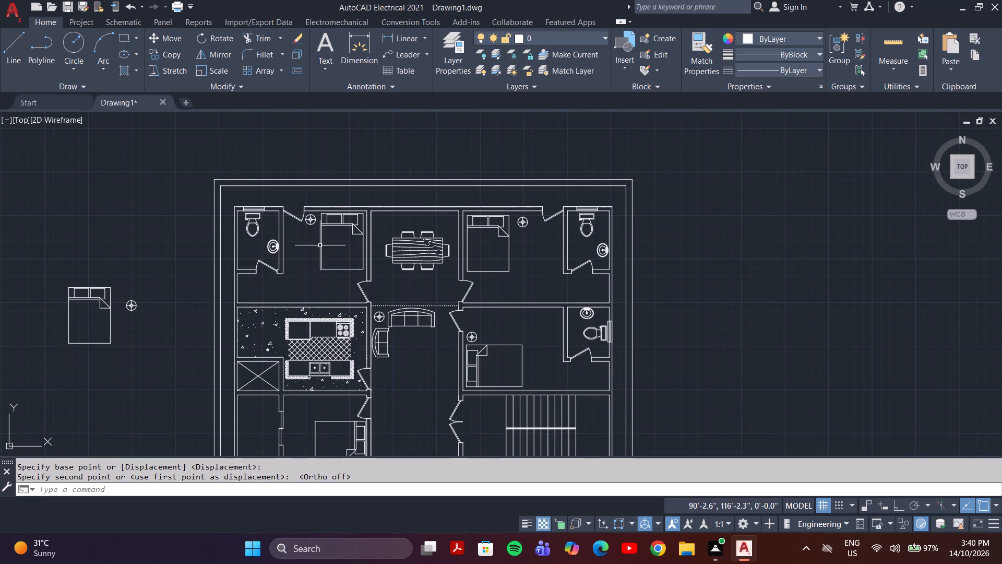
pyautogui.moveTo(504, 313); pyautogui.dragTo(528, 231, button='middle')
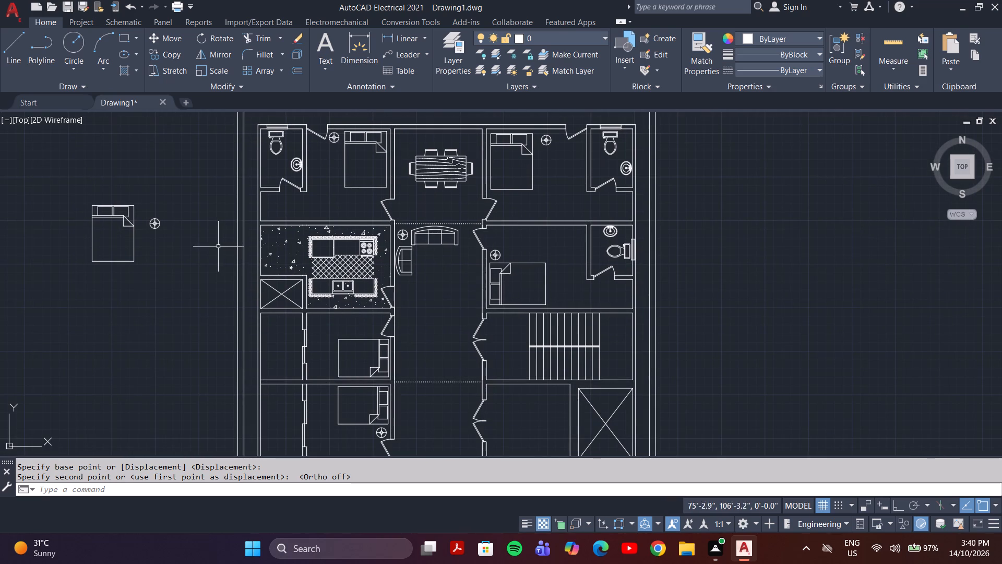
pyautogui.moveTo(380, 365); pyautogui.dragTo(354, 291, button='middle')
pyautogui.moveTo(321, 422); pyautogui.dragTo(321, 345, button='middle')
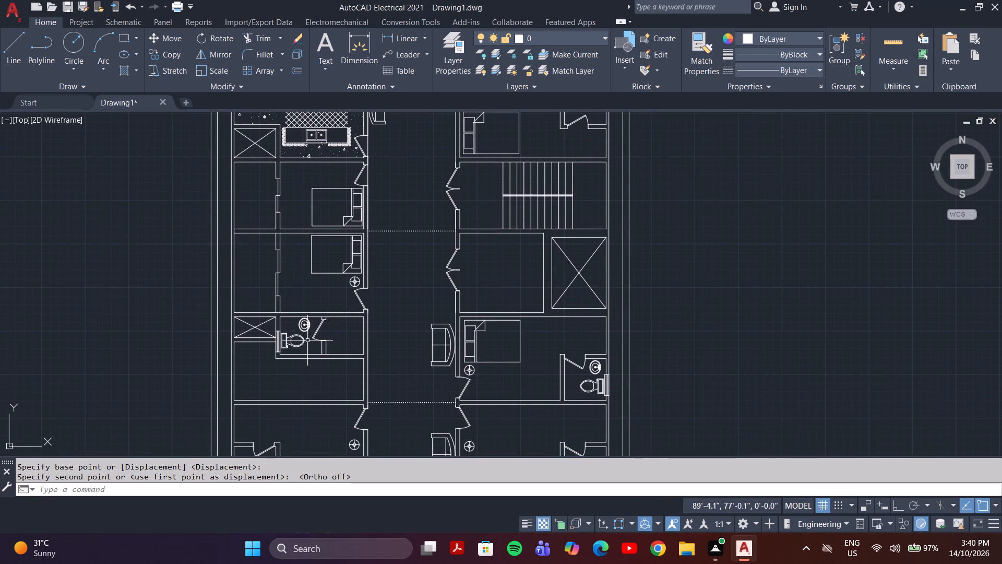
pyautogui.scroll(4, 272, 315)
pyautogui.click(502, 351)
pyautogui.click(437, 416)
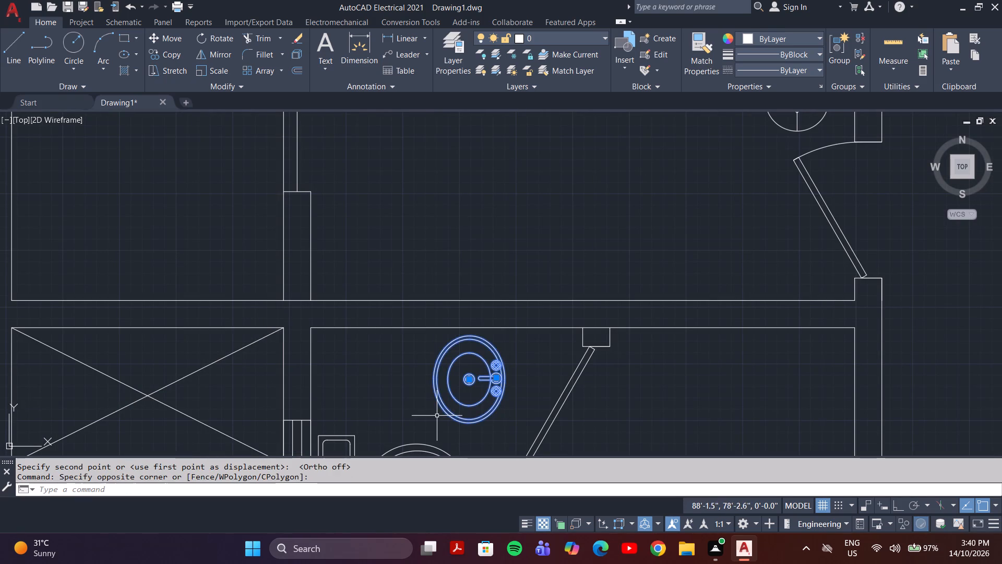
pyautogui.press('r')
pyautogui.press('o')
pyautogui.press('Return')
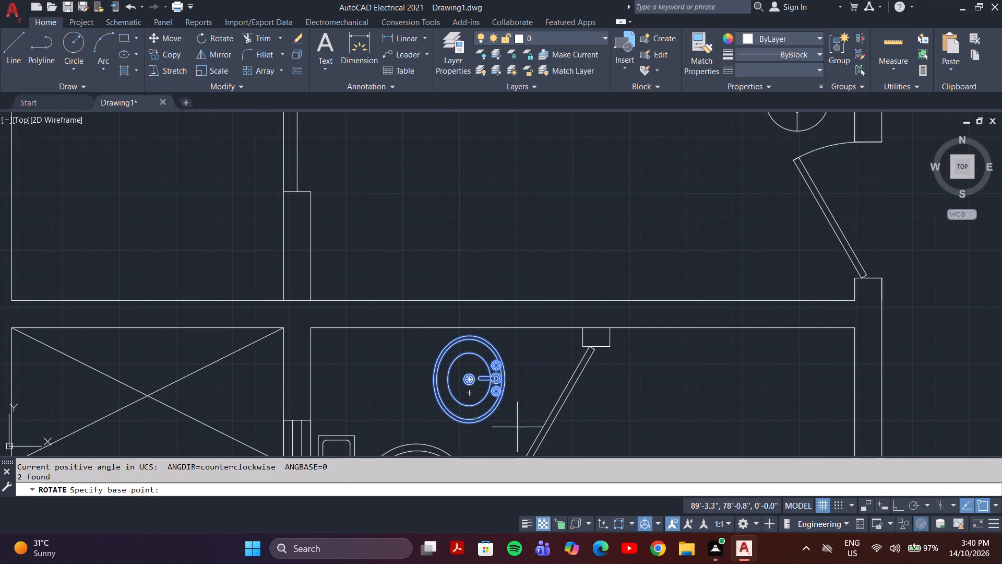
pyautogui.click(469, 423)
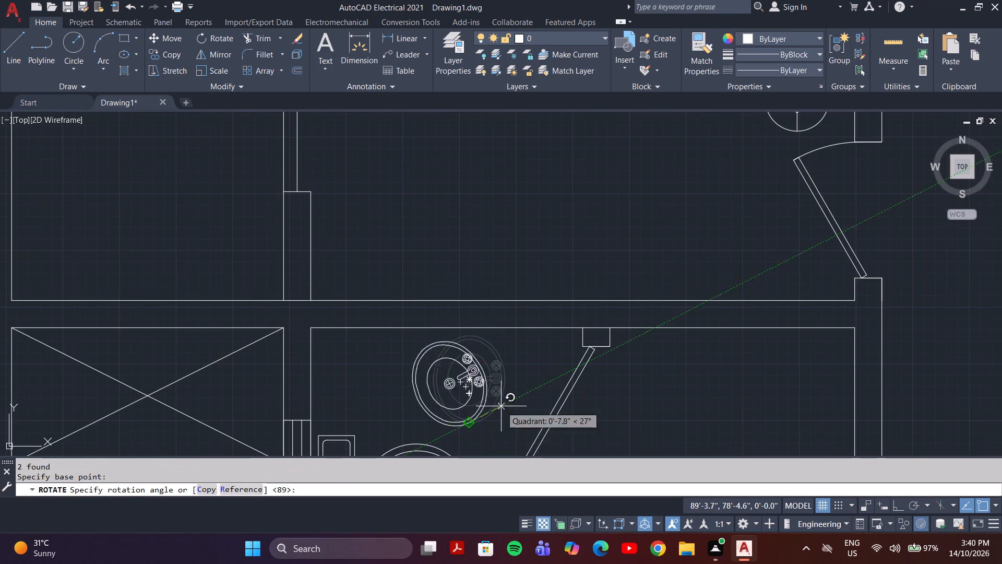
pyautogui.press('F8')
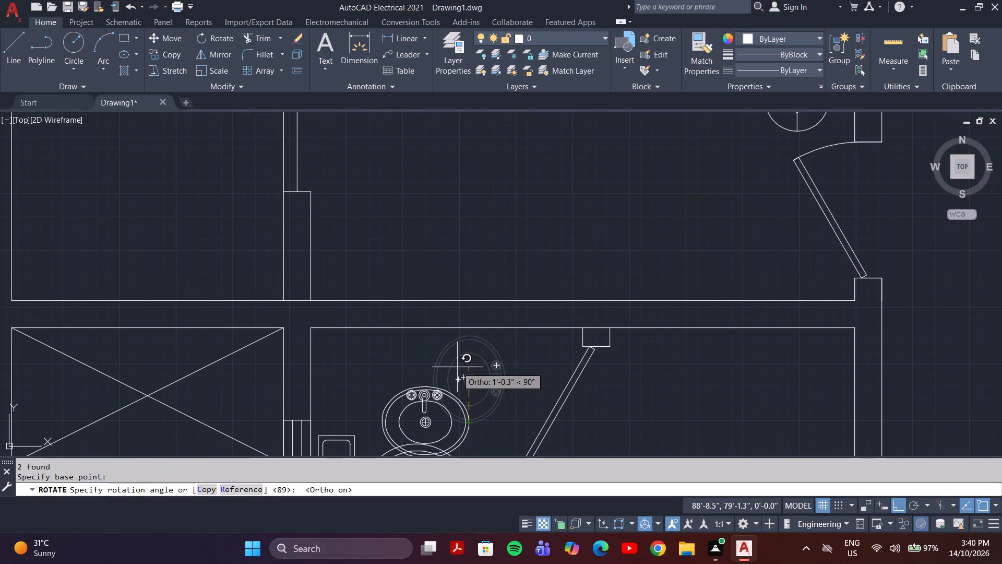
pyautogui.click(457, 367)
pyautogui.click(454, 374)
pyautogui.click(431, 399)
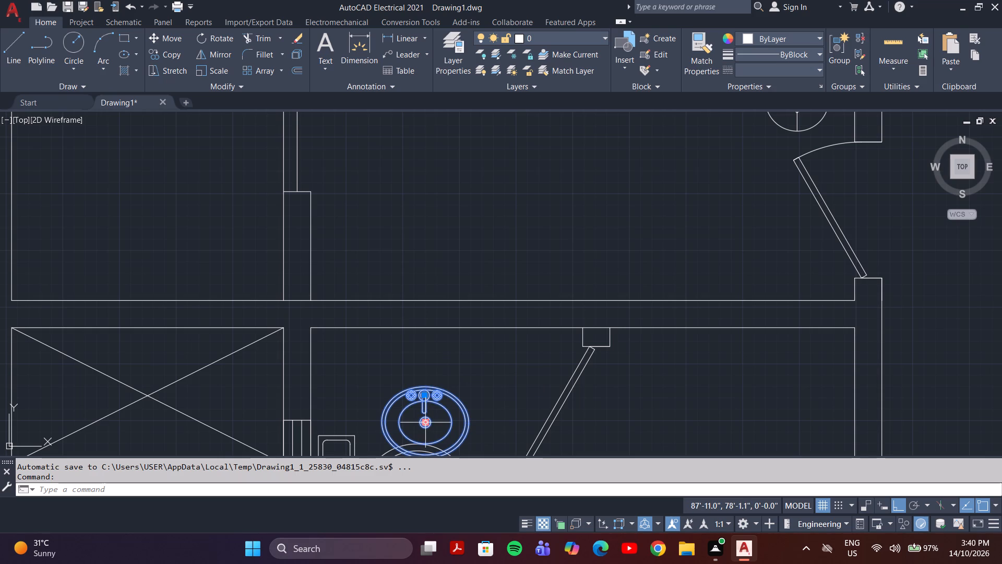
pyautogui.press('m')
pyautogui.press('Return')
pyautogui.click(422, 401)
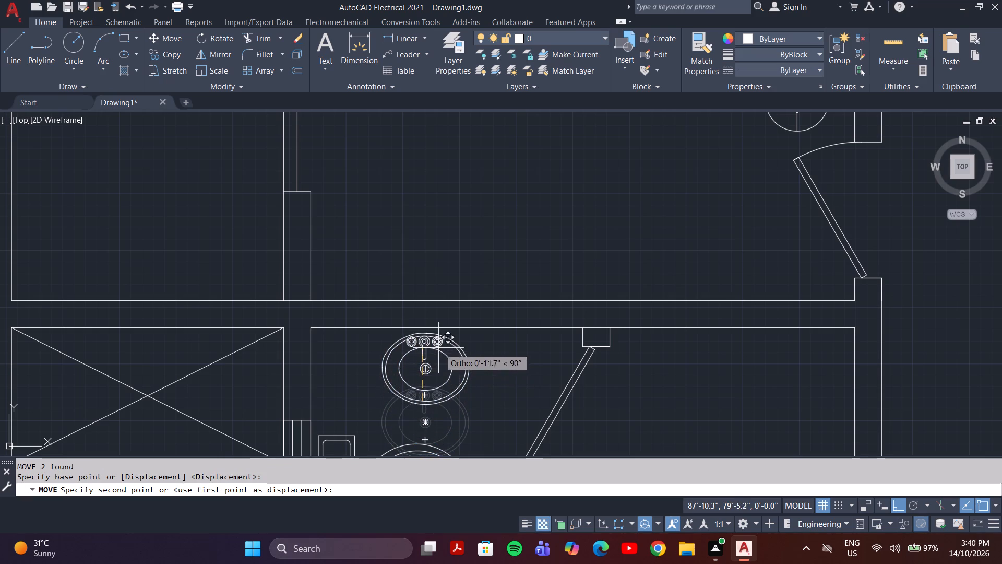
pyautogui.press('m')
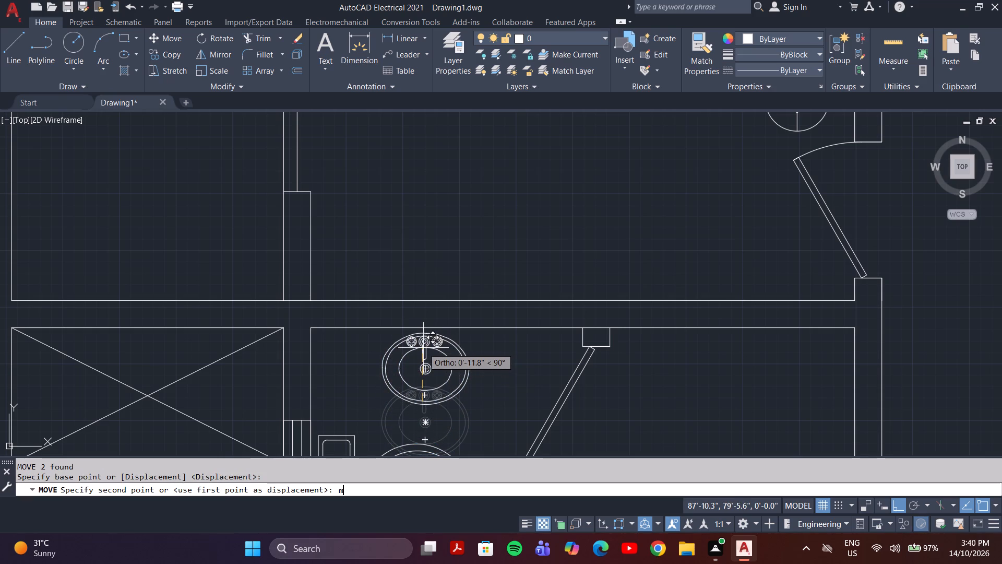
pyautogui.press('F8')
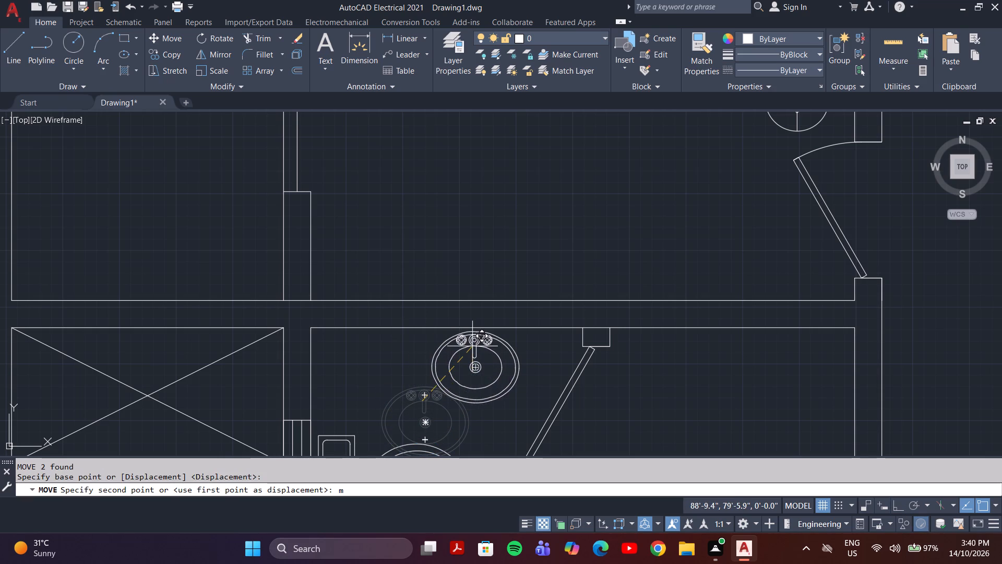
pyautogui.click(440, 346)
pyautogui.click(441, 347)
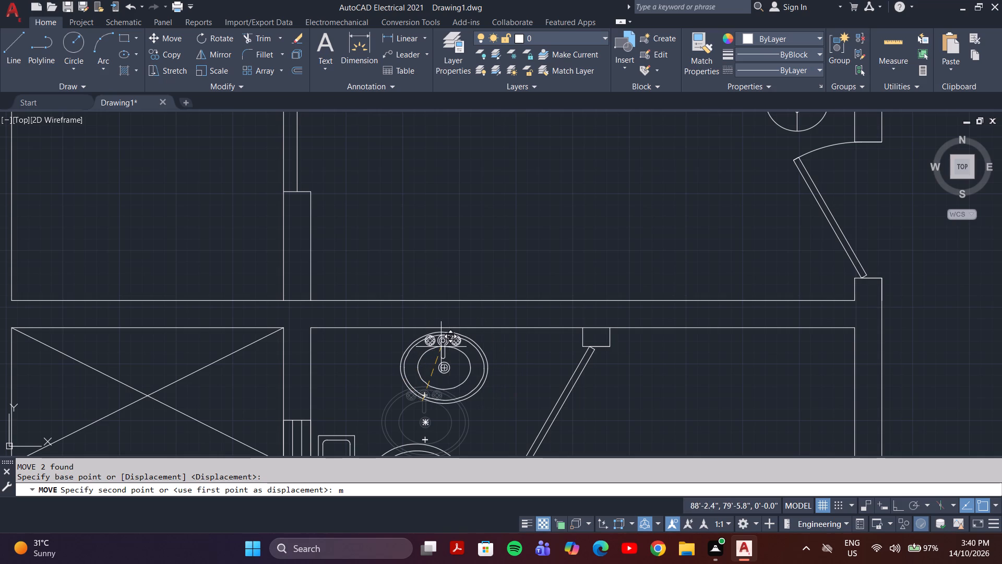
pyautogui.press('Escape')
# Move the rotated sink and faucet up against the top wall of that bathroom, between the shaft-side wall and the door.
pyautogui.click(439, 395)
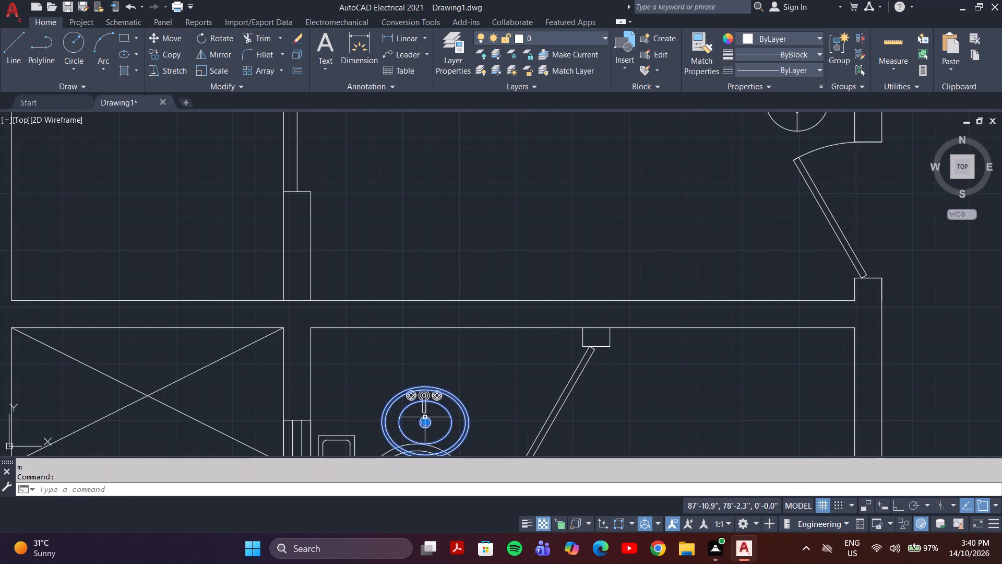
pyautogui.scroll(3, 421, 406)
pyautogui.click(430, 374)
pyautogui.click(415, 382)
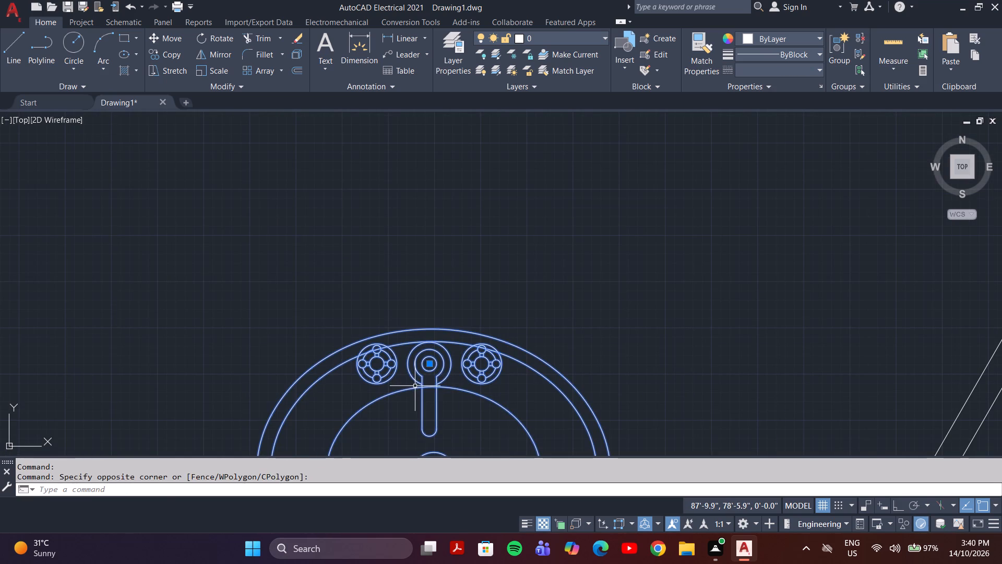
pyautogui.press('m')
pyautogui.press('Return')
pyautogui.click(442, 380)
pyautogui.scroll(-2, 435, 290)
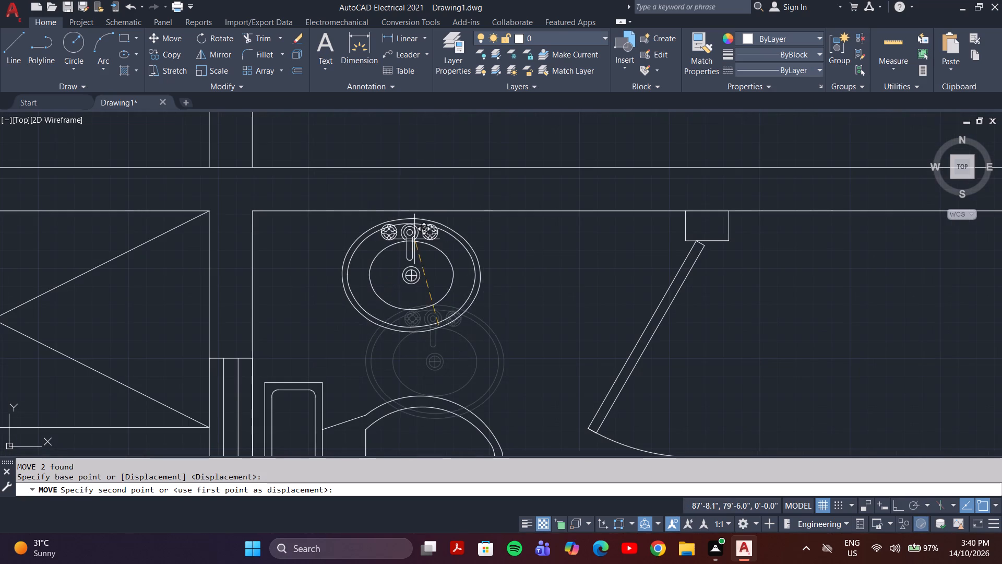
pyautogui.click(460, 233)
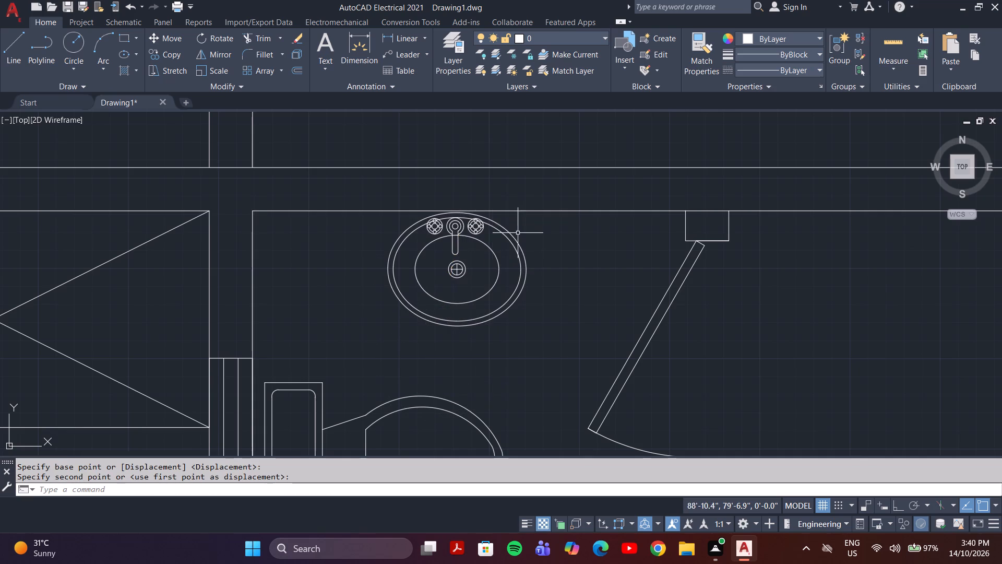
# Scale the sink and faucet down freehand about the sink's bottom edge.
pyautogui.click(518, 233)
pyautogui.click(441, 291)
pyautogui.write('sc')
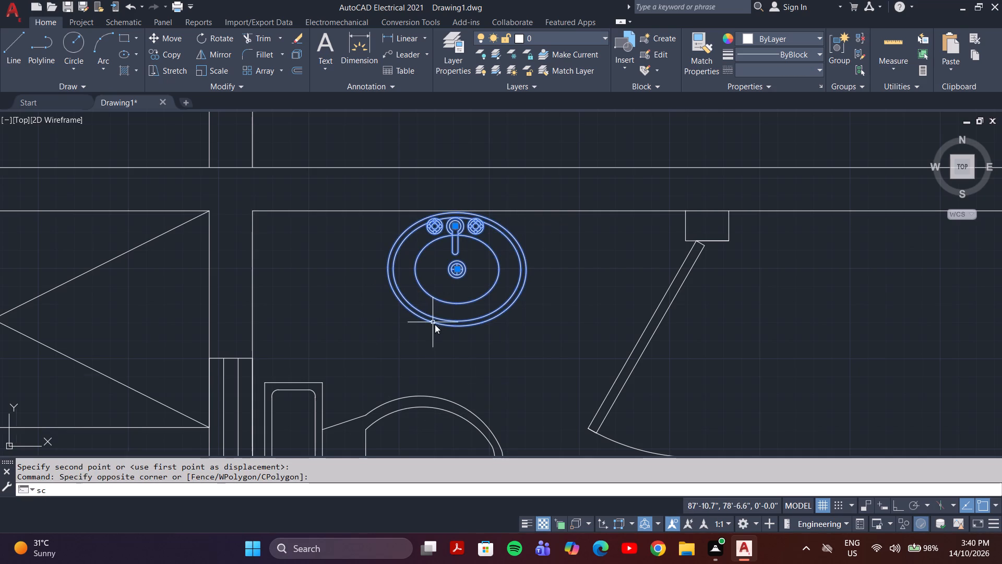
pyautogui.press('Return')
pyautogui.click(467, 325)
pyautogui.click(448, 280)
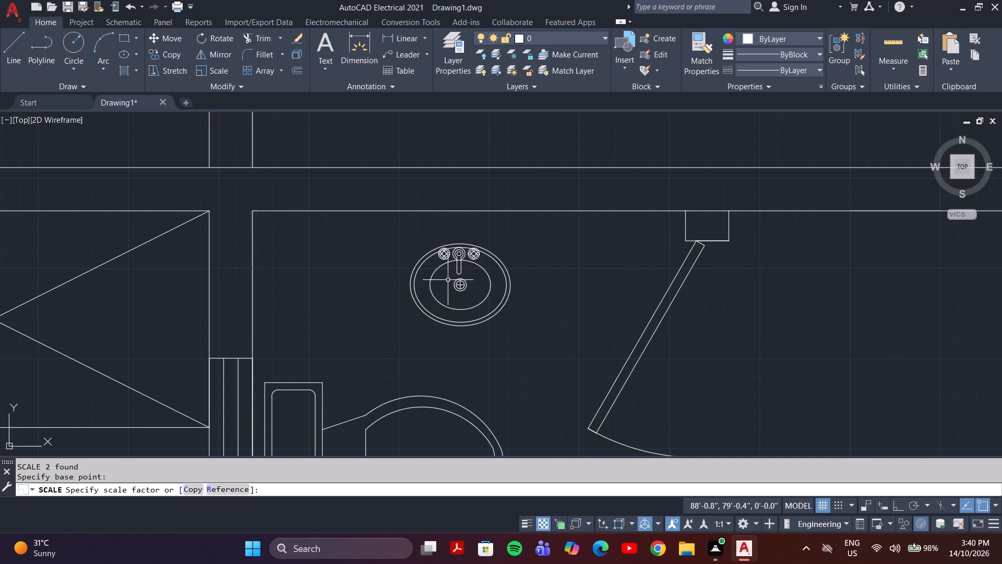
# Move the reduced sink and faucet by the sink's centre back up close to the bathroom's top wall.
pyautogui.click(518, 255)
pyautogui.click(474, 295)
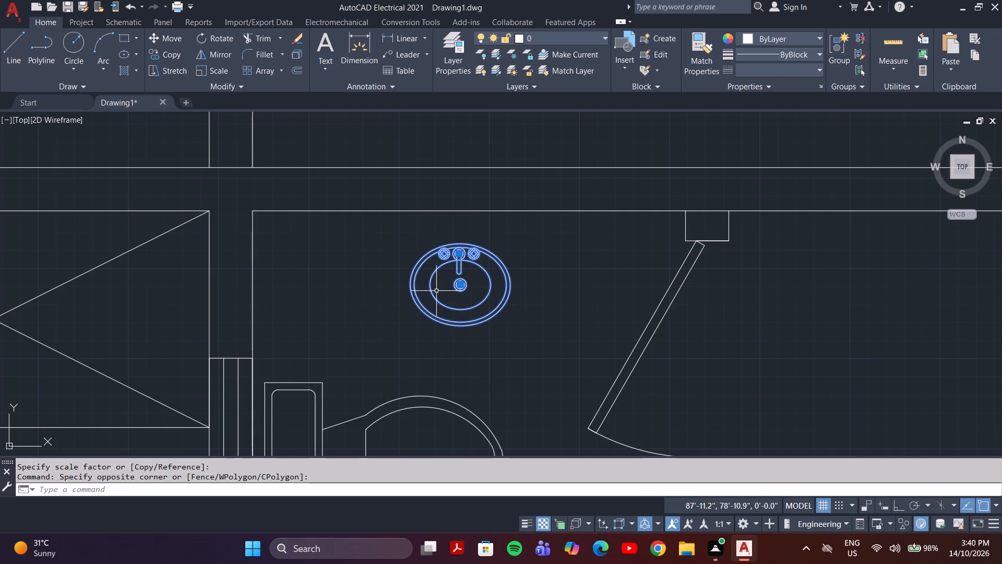
pyautogui.press('m')
pyautogui.press('Return')
pyautogui.click(464, 290)
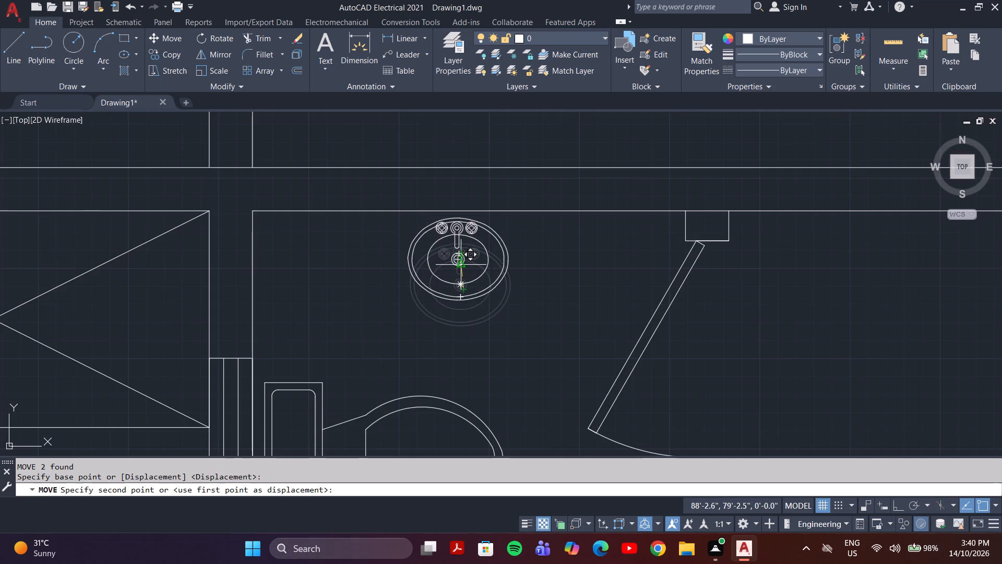
pyautogui.click(460, 265)
# Rotate the sink and faucet in the right-side bathroom below the crossed shaft 90 degrees counterclockwise about the sink's top edge, with Ortho on.
pyautogui.scroll(-4, 422, 327)
pyautogui.scroll(-1, 536, 371)
pyautogui.moveTo(532, 370); pyautogui.dragTo(321, 306, button='middle')
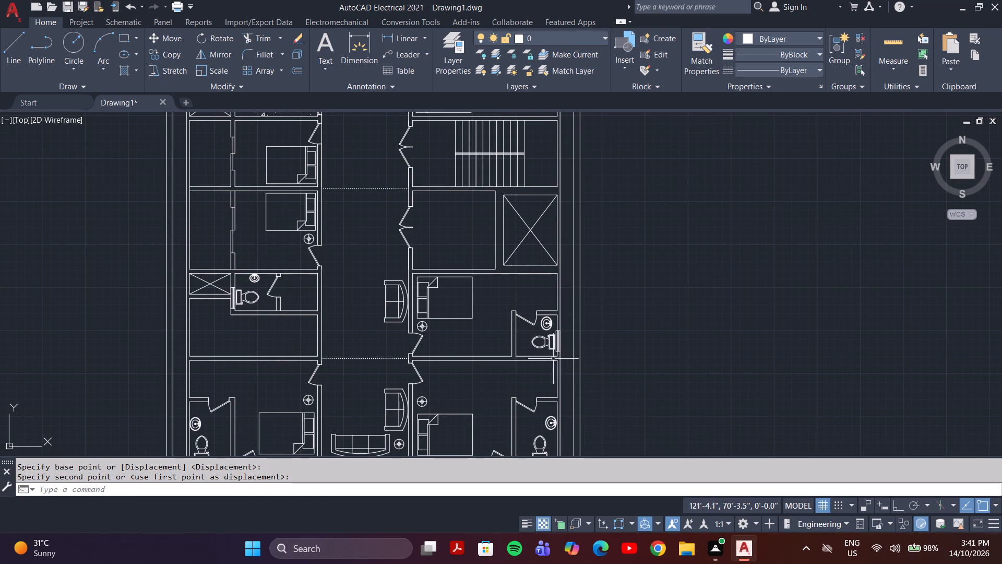
pyautogui.scroll(2, 525, 291)
pyautogui.moveTo(543, 319); pyautogui.dragTo(521, 274, button='middle')
pyautogui.scroll(1, 543, 319)
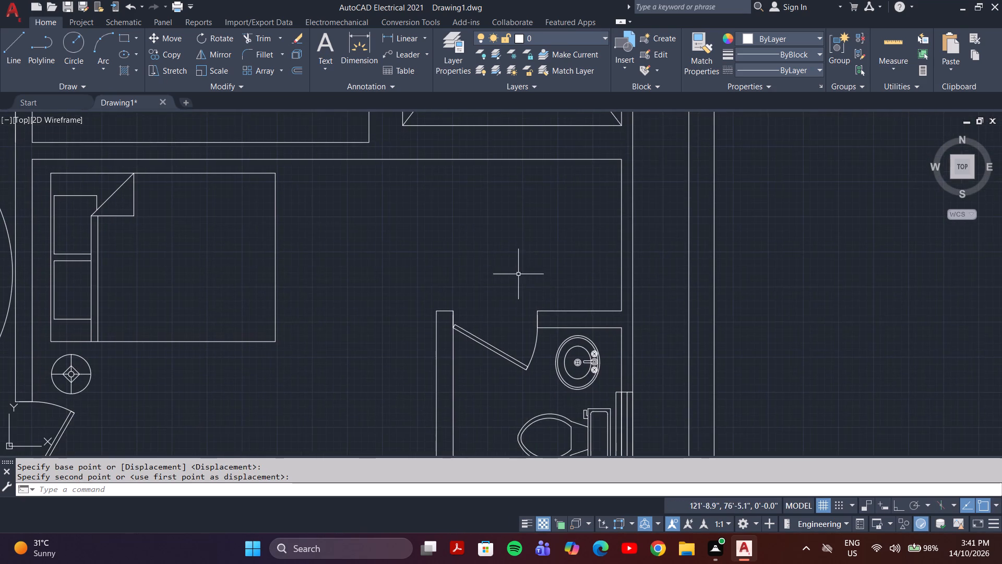
pyautogui.scroll(2, 601, 351)
pyautogui.click(597, 336)
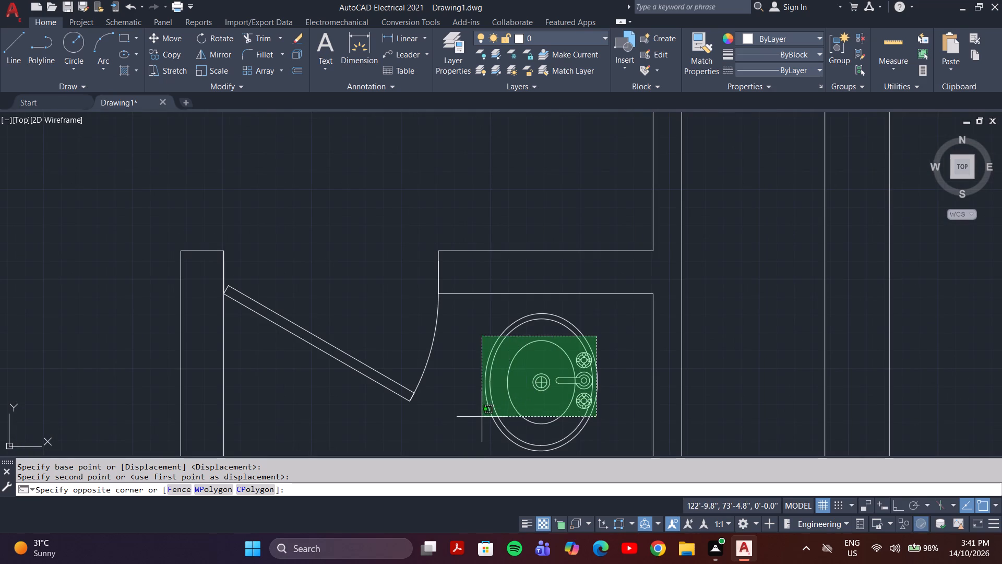
pyautogui.click(482, 417)
pyautogui.press('r')
pyautogui.press('o')
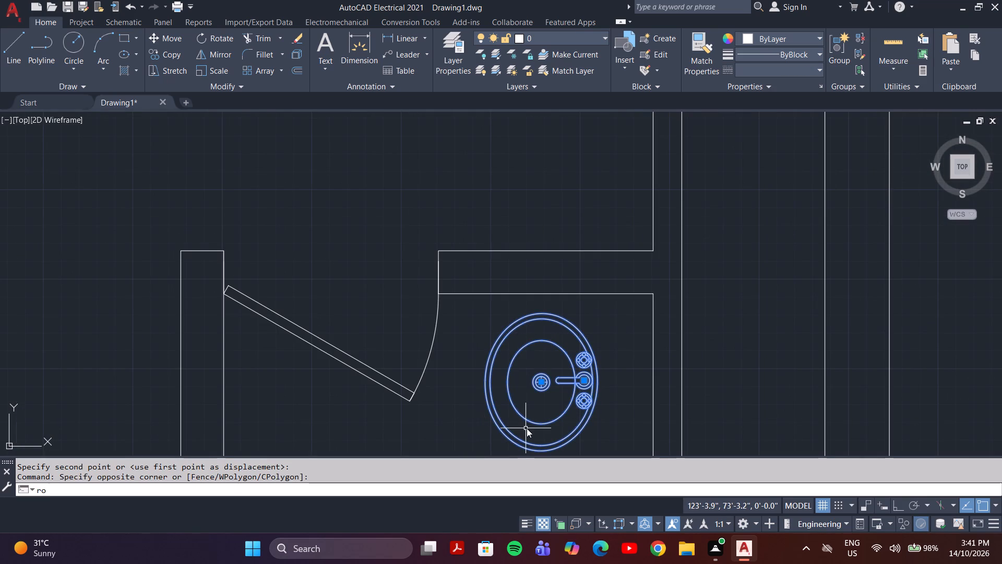
pyautogui.press('Return')
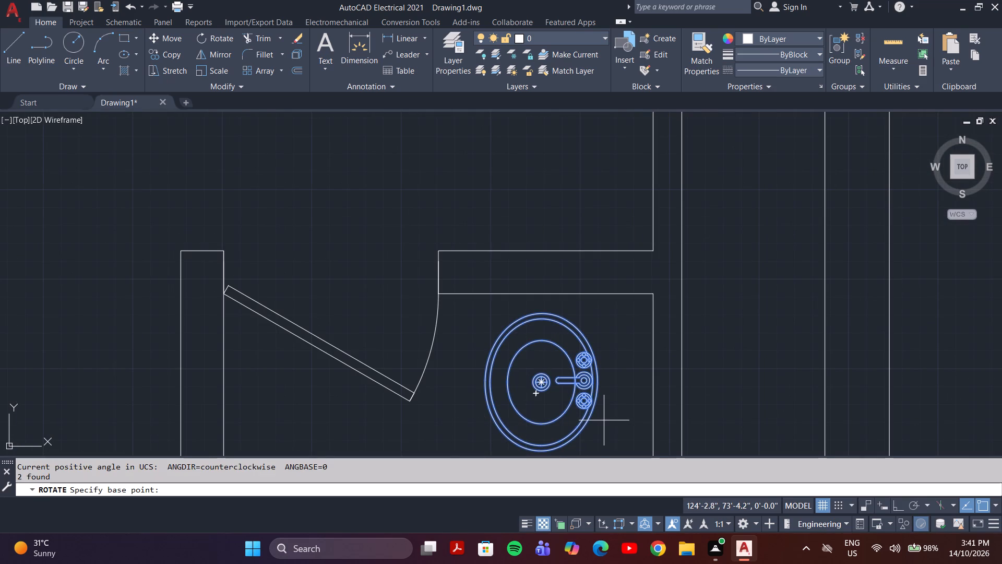
pyautogui.moveTo(610, 385); pyautogui.dragTo(558, 331, button='middle')
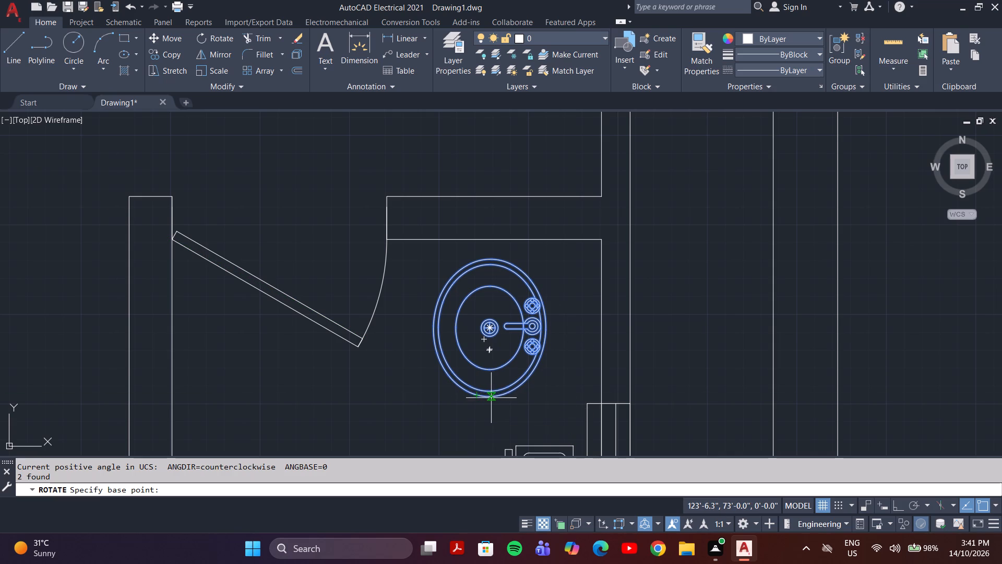
pyautogui.click(488, 266)
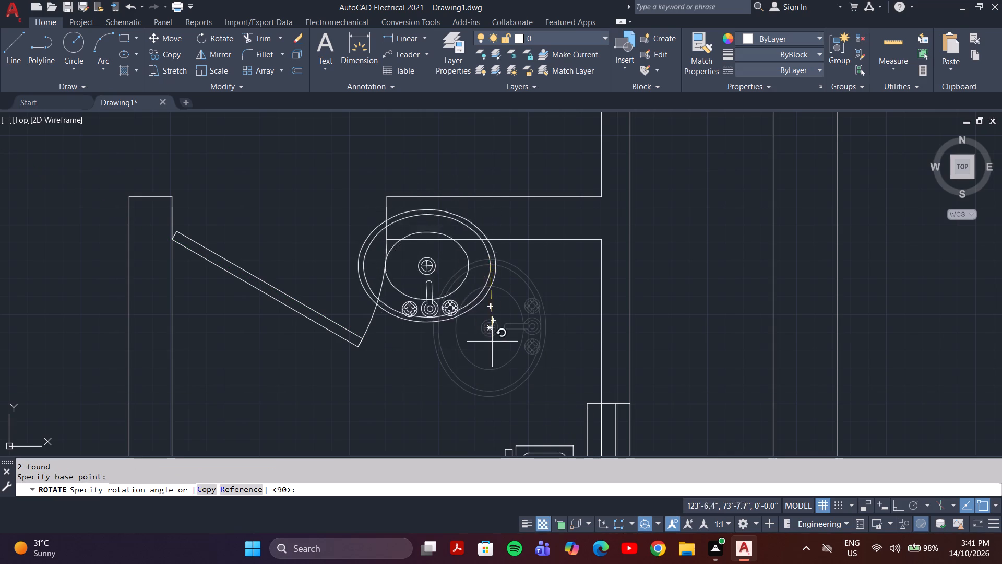
pyautogui.press('F8')
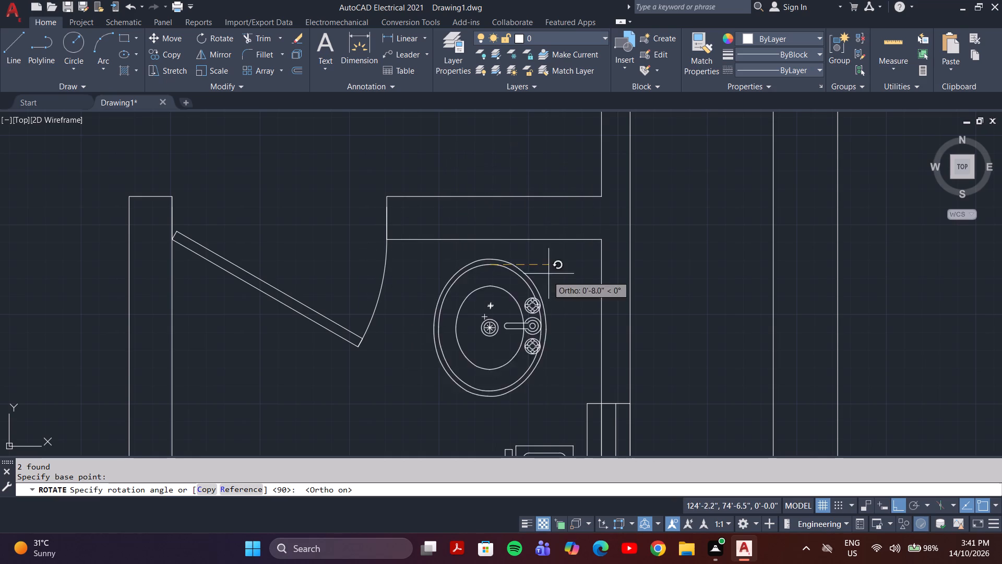
pyautogui.click(499, 229)
# Move the rotated sink and faucet with Ortho off to just below that bathroom's top wall, above the toilet.
pyautogui.click(586, 207)
pyautogui.click(545, 221)
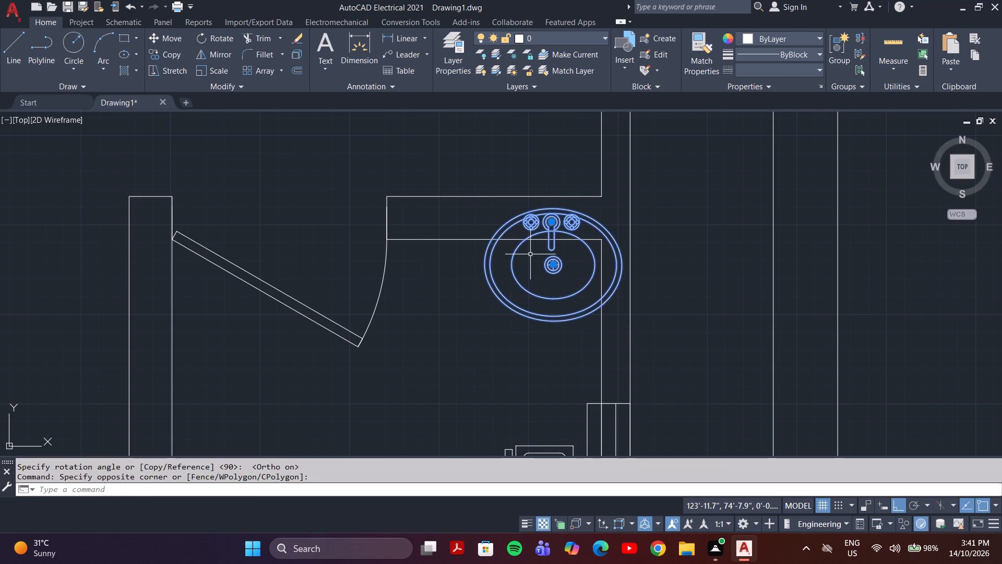
pyautogui.press('m')
pyautogui.press('Return')
pyautogui.click(557, 248)
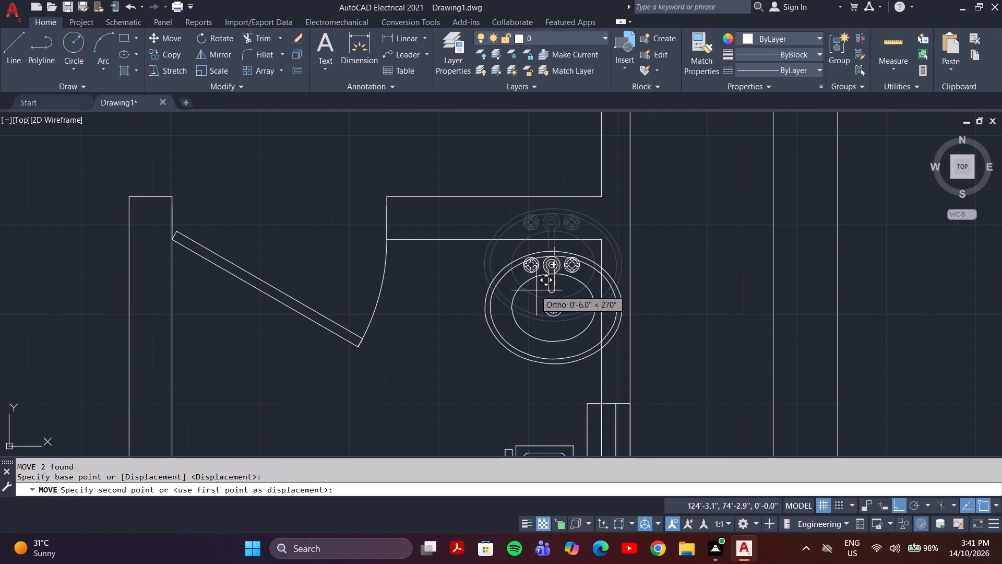
pyautogui.press('F8')
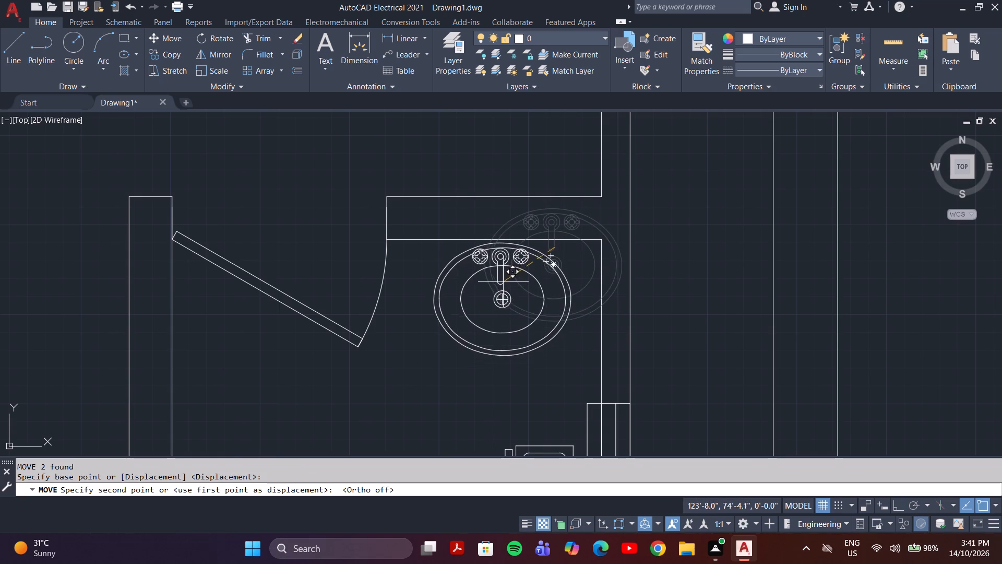
pyautogui.click(503, 280)
# Rotate the sink and faucet in the plan's bottom-left bathroom 180 degrees about the sink's bottom edge, with Ortho on.
pyautogui.scroll(-3, 504, 298)
pyautogui.scroll(-1, 420, 334)
pyautogui.moveTo(420, 334); pyautogui.dragTo(446, 225, button='middle')
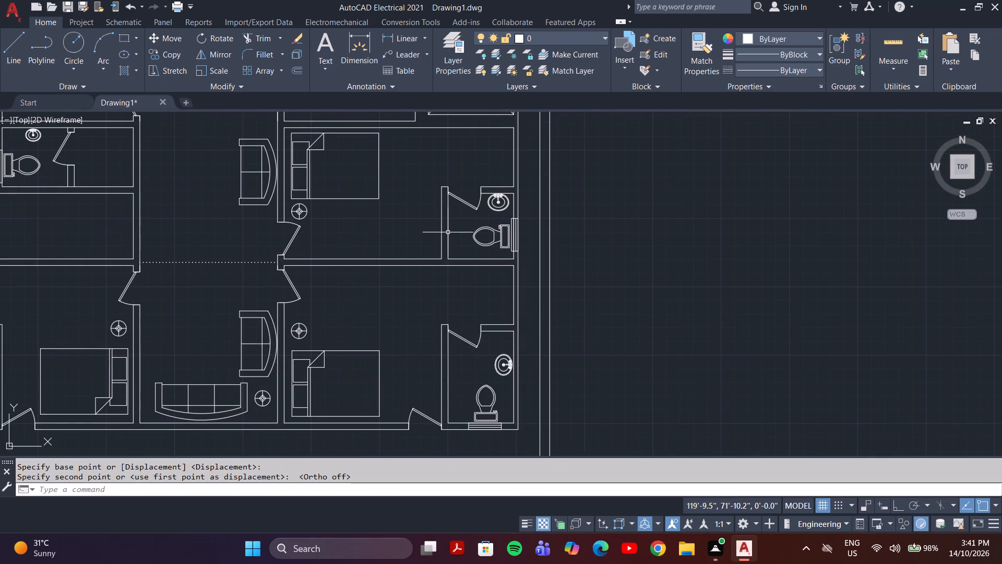
pyautogui.moveTo(372, 339); pyautogui.dragTo(460, 310, button='middle')
pyautogui.moveTo(321, 306); pyautogui.dragTo(441, 302, button='middle')
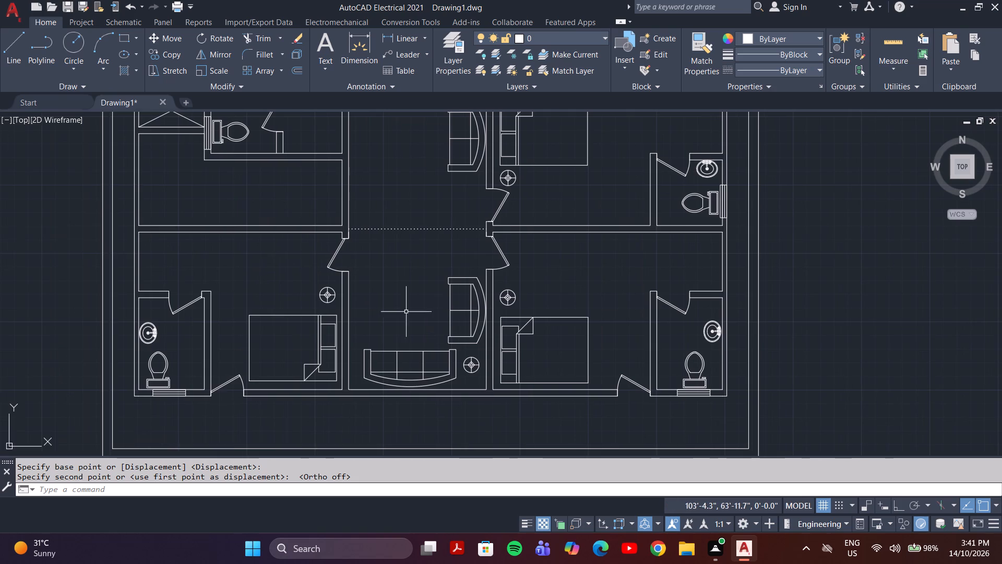
pyautogui.scroll(3, 183, 337)
pyautogui.moveTo(149, 331); pyautogui.dragTo(396, 315, button='middle')
pyautogui.click(323, 257)
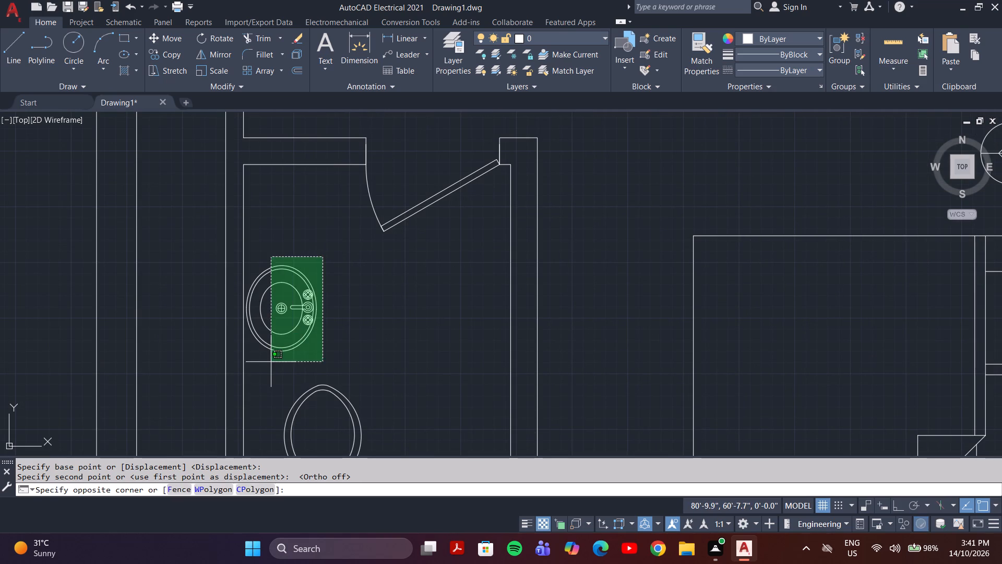
pyautogui.click(271, 362)
pyautogui.press('r')
pyautogui.press('o')
pyautogui.press('Return')
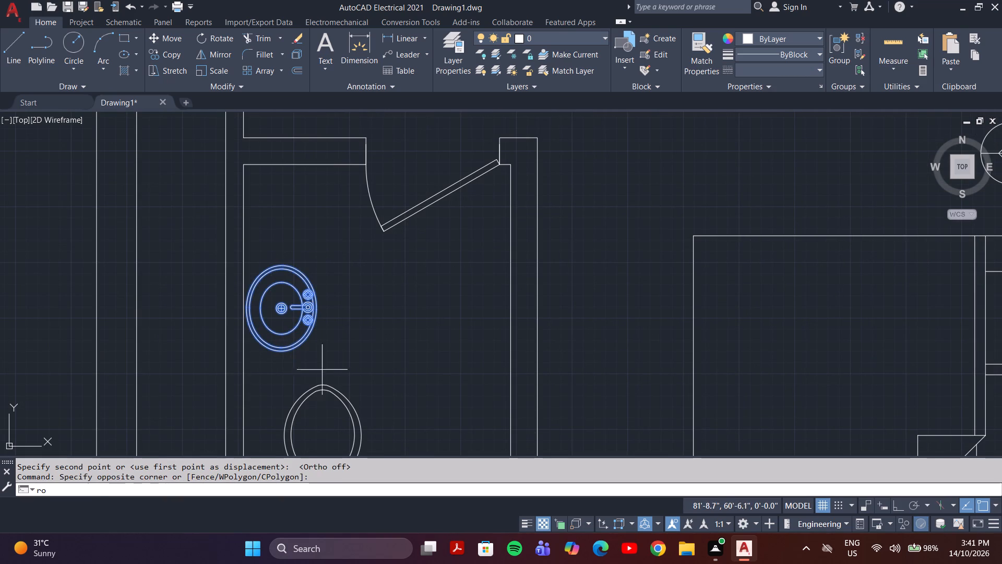
pyautogui.click(284, 349)
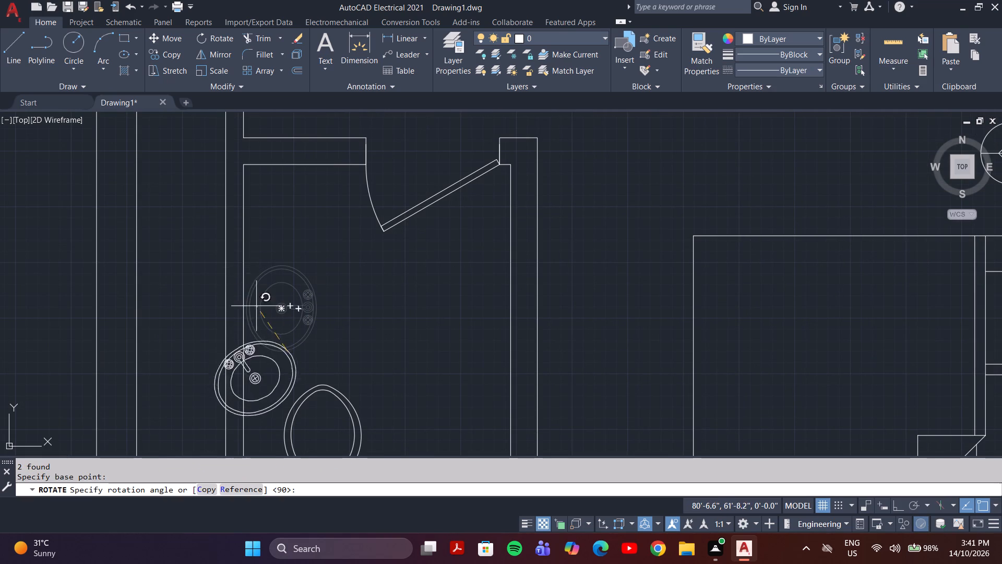
pyautogui.press('F8')
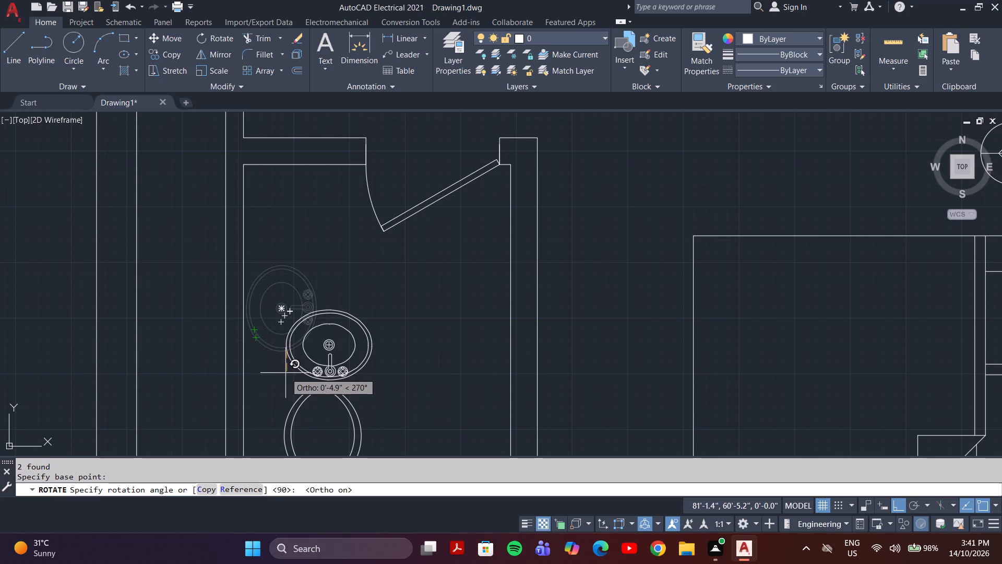
pyautogui.click(196, 310)
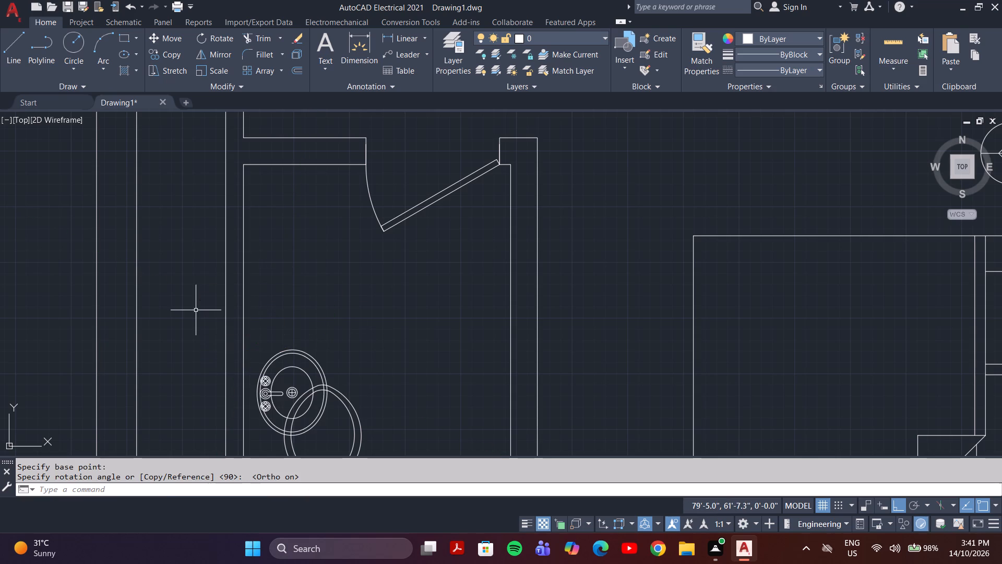
# Move the rotated sink and faucet with Ortho off so the faucet side sits against that bathroom's left wall, above the toilet.
pyautogui.click(330, 340)
pyautogui.click(263, 382)
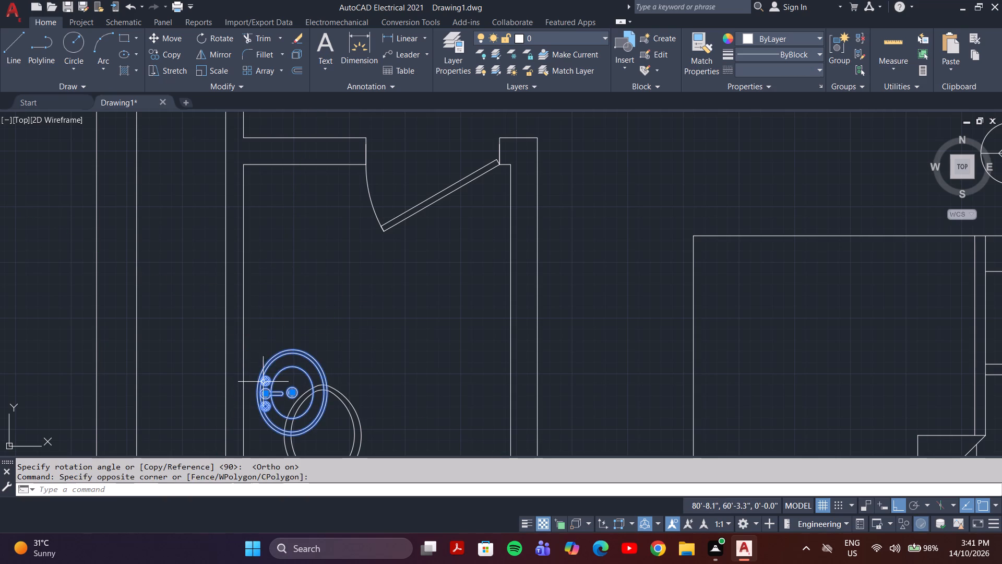
pyautogui.press('m')
pyautogui.press('Return')
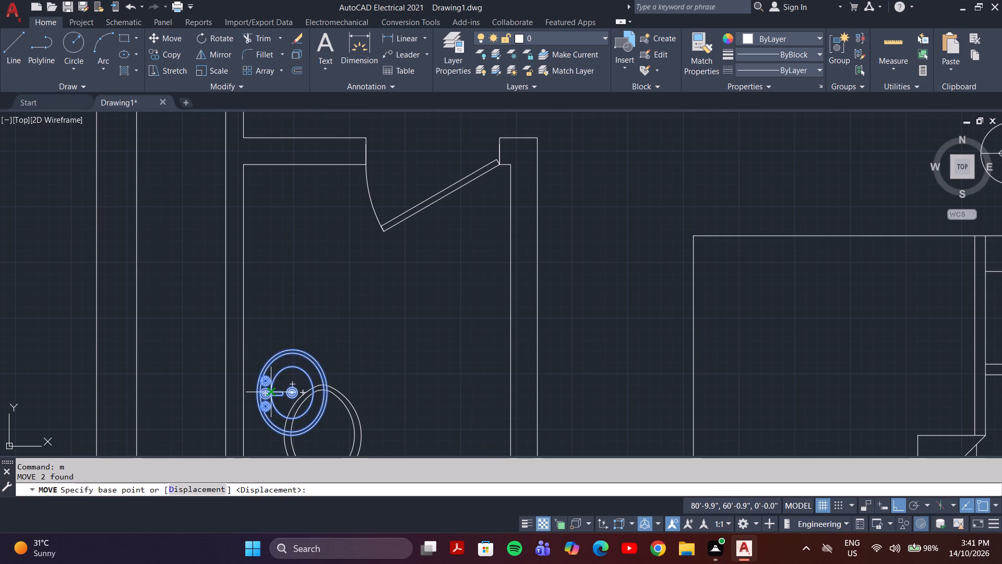
pyautogui.click(271, 393)
pyautogui.press('F8')
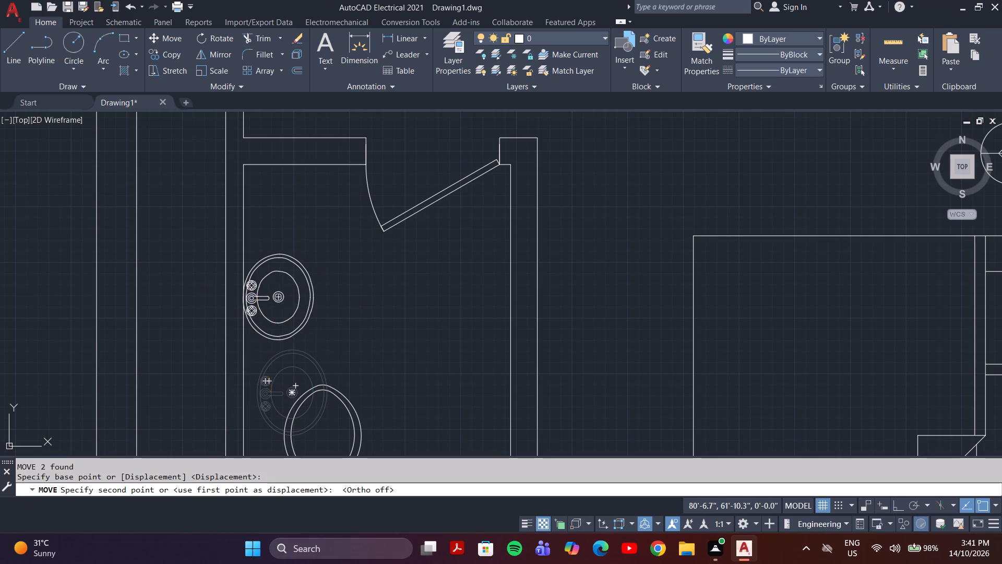
pyautogui.click(259, 300)
# Review the furnished floor plan room by room, checking the washbasins, toilets, beds and other furniture across the whole building.
pyautogui.scroll(-5, 289, 300)
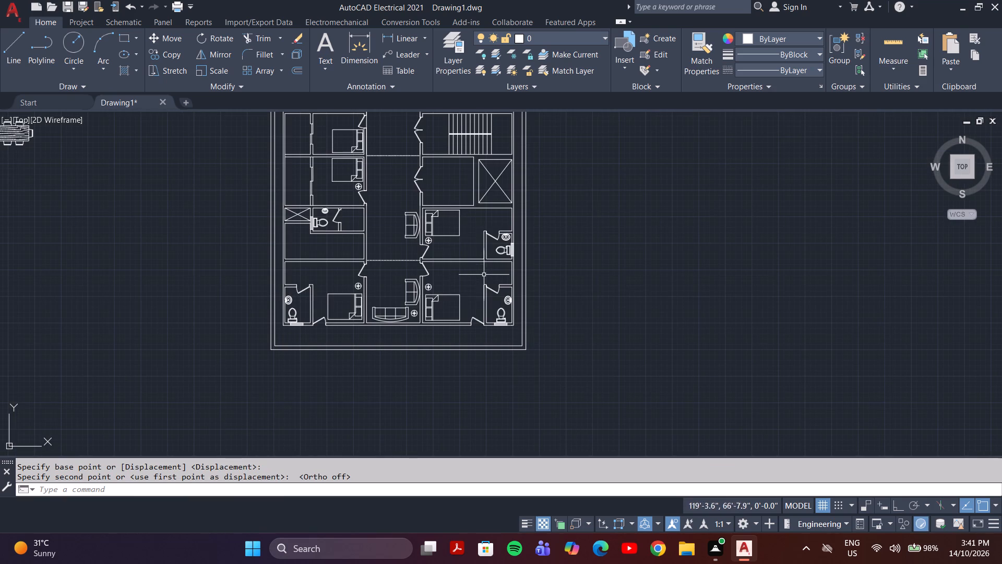
pyautogui.scroll(2, 333, 312)
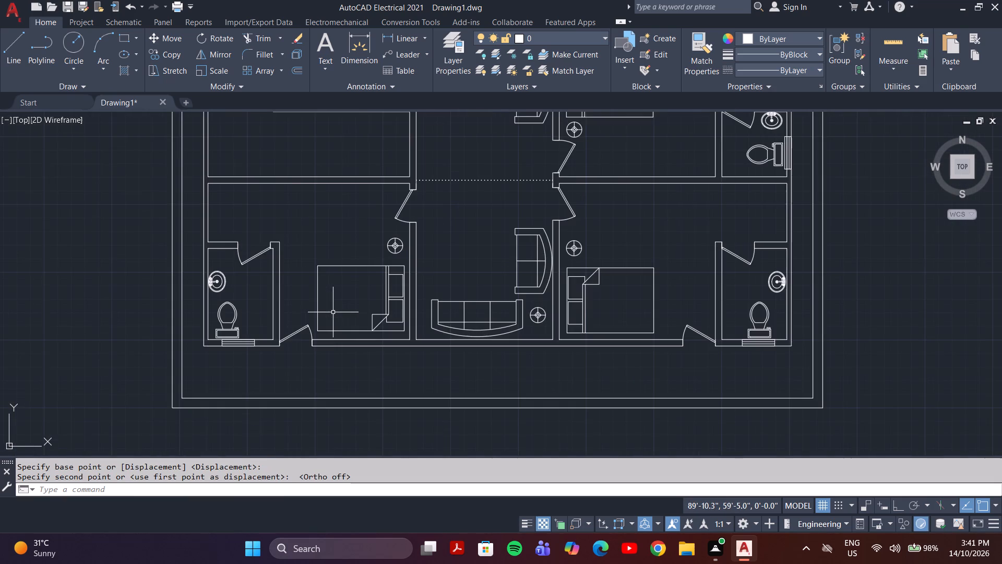
pyautogui.scroll(-1, 333, 312)
pyautogui.moveTo(598, 305); pyautogui.dragTo(529, 399, button='middle')
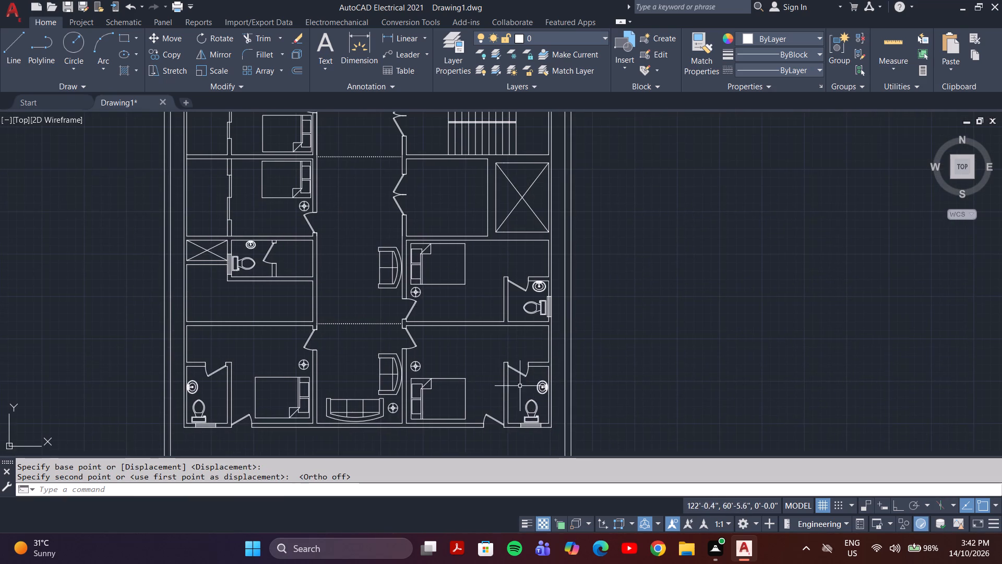
pyautogui.moveTo(487, 307); pyautogui.dragTo(482, 383, button='middle')
pyautogui.scroll(-2, 464, 277)
pyautogui.scroll(3, 488, 207)
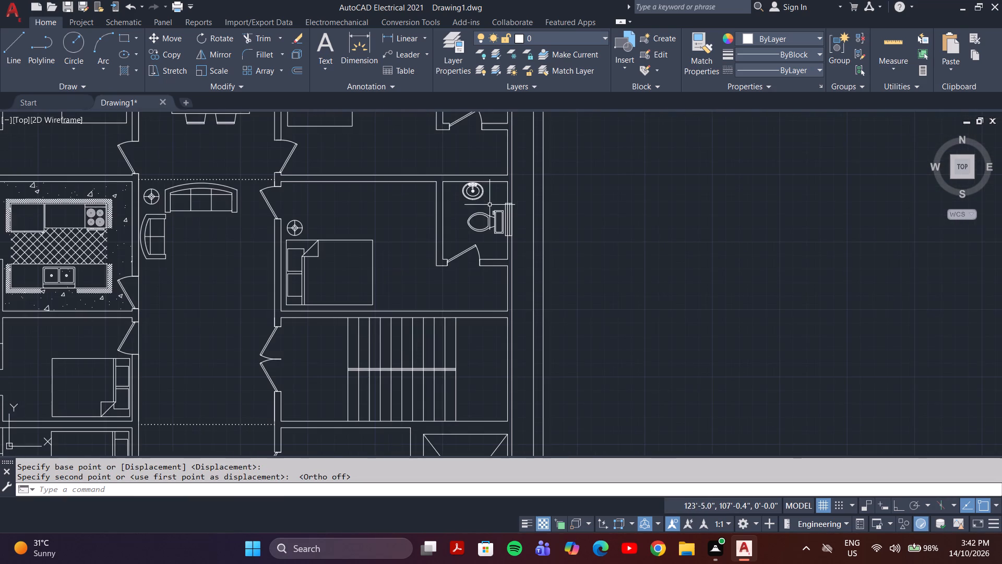
pyautogui.moveTo(491, 205); pyautogui.dragTo(517, 309, button='middle')
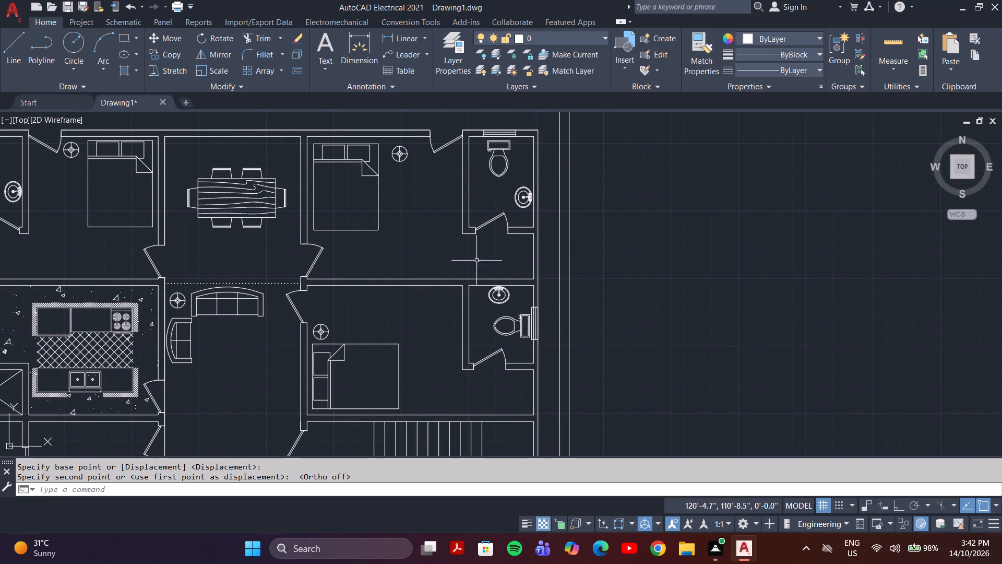
pyautogui.scroll(-1, 474, 217)
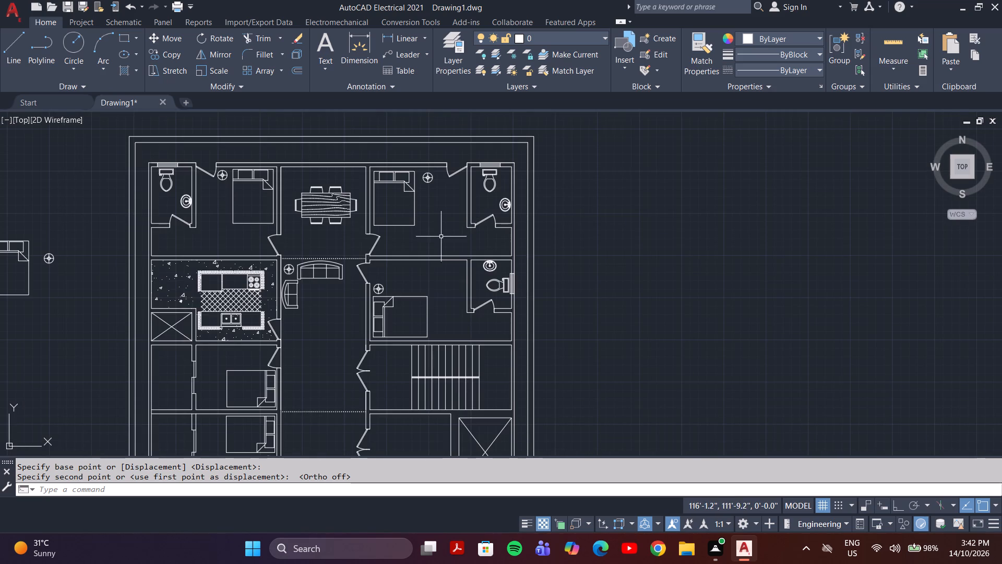
pyautogui.scroll(-1, 347, 216)
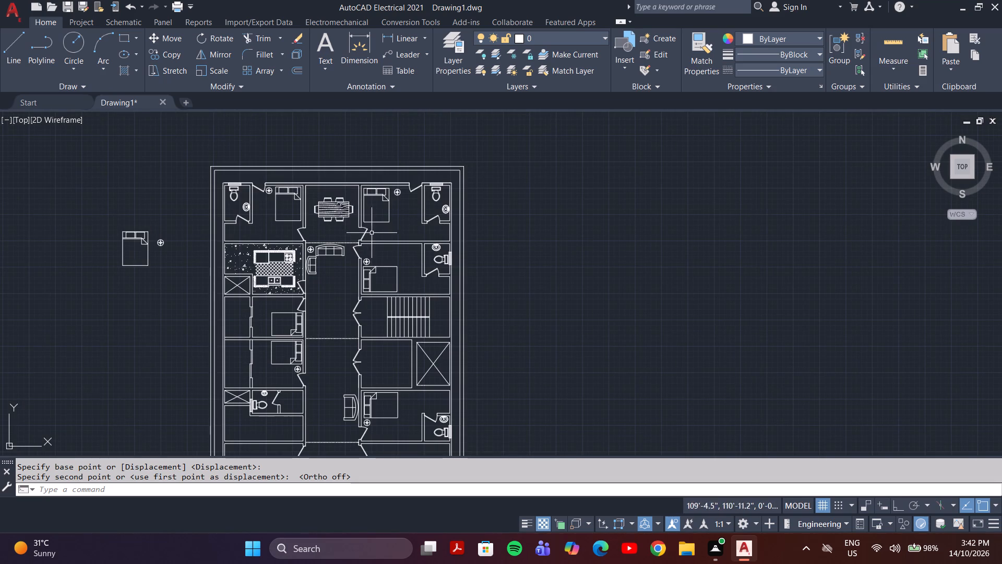
pyautogui.scroll(3, 327, 279)
pyautogui.moveTo(325, 281); pyautogui.dragTo(325, 239, button='middle')
pyautogui.scroll(-2, 325, 242)
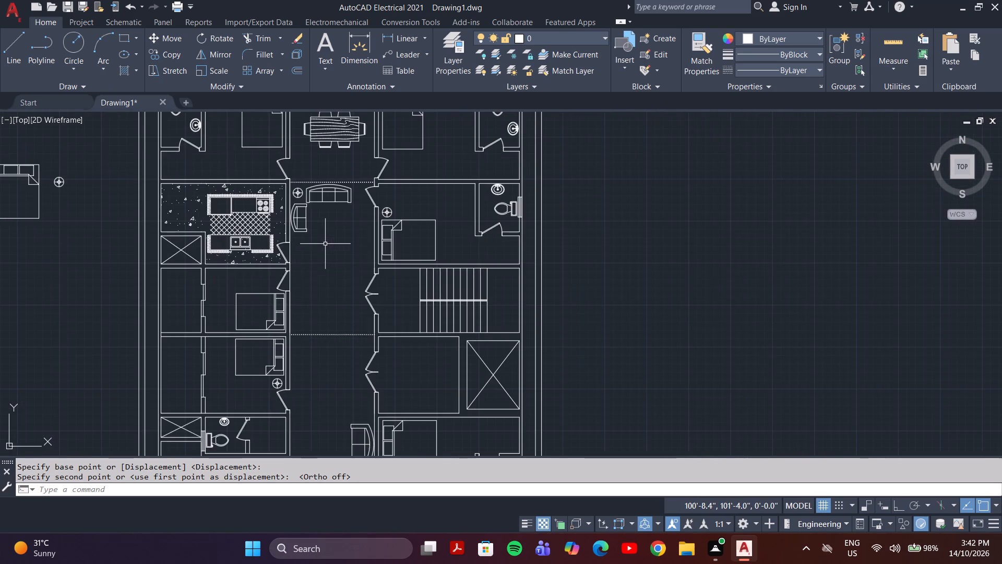
pyautogui.scroll(4, 283, 269)
pyautogui.scroll(-2, 321, 266)
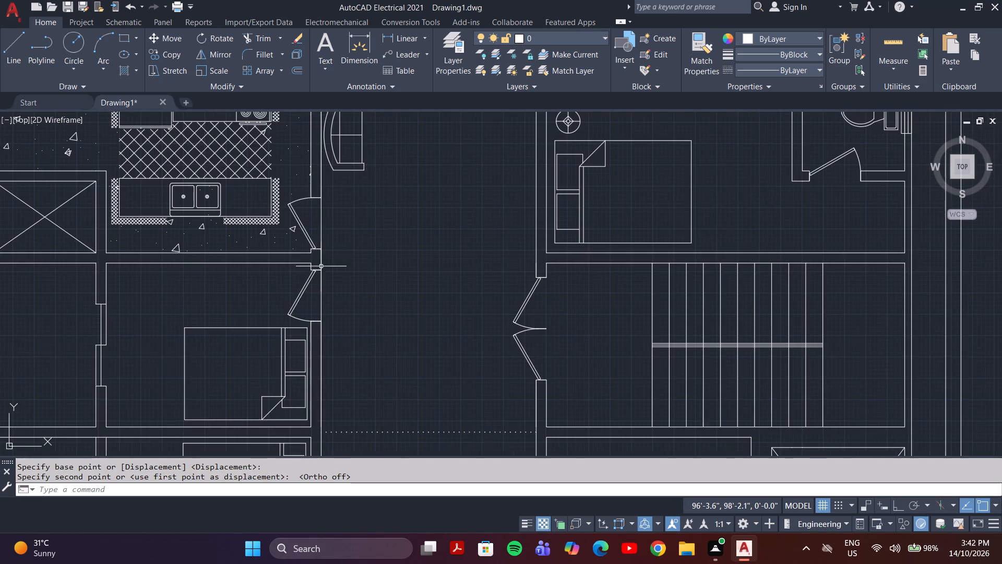
pyautogui.press('Escape')
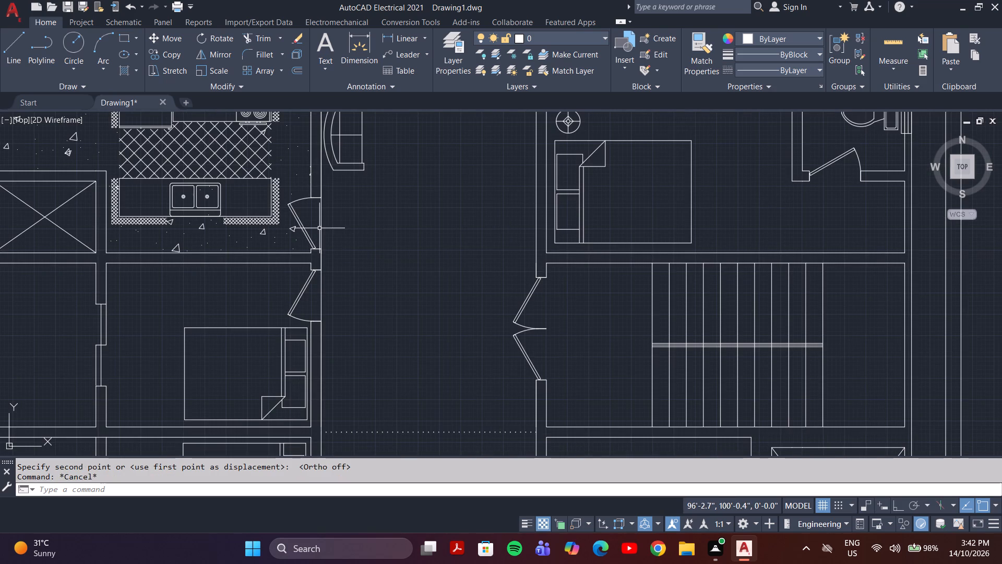
pyautogui.scroll(-2, 386, 246)
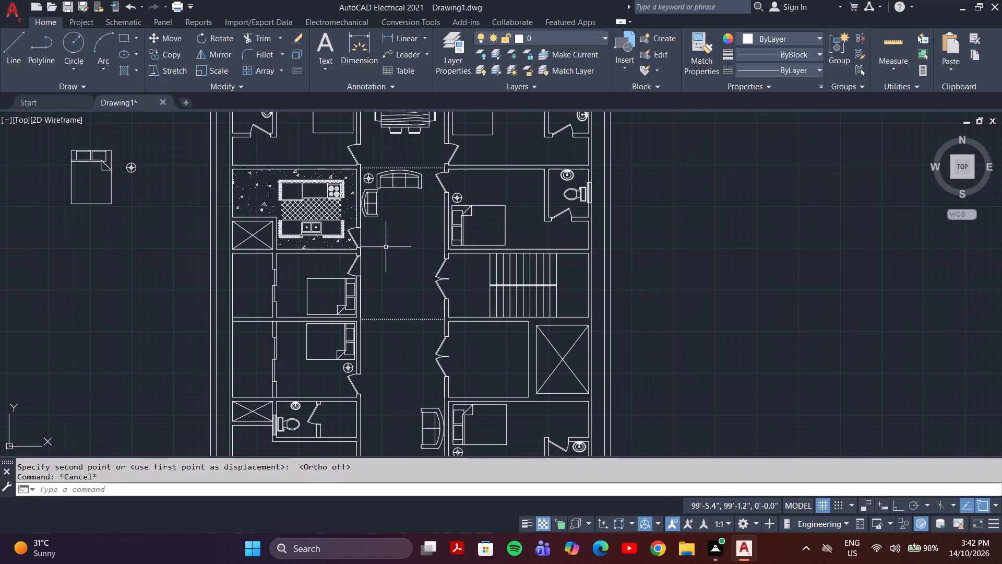
pyautogui.scroll(-2, 386, 248)
pyautogui.scroll(3, 402, 177)
pyautogui.scroll(-3, 403, 177)
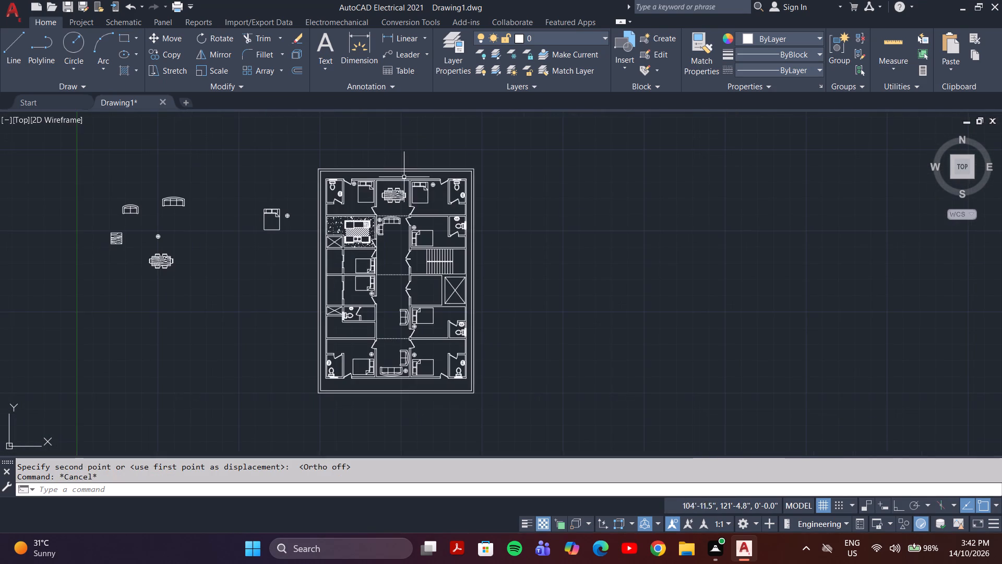
pyautogui.scroll(-1, 361, 265)
pyautogui.moveTo(362, 265); pyautogui.dragTo(362, 237, button='middle')
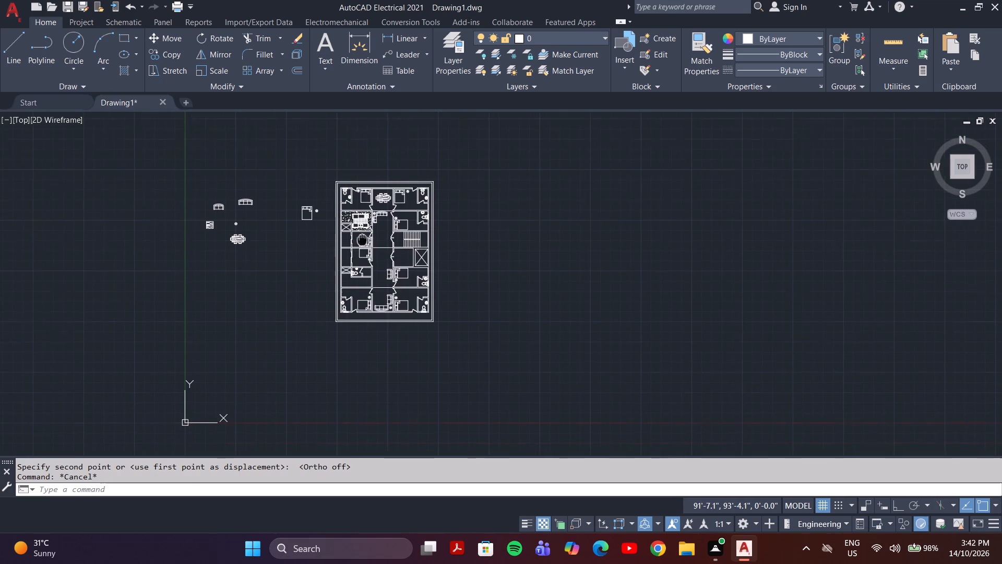
pyautogui.moveTo(362, 237); pyautogui.dragTo(362, 237, button='middle')
pyautogui.scroll(4, 366, 241)
pyautogui.scroll(-3, 366, 241)
pyautogui.moveTo(383, 241); pyautogui.dragTo(340, 279, button='middle')
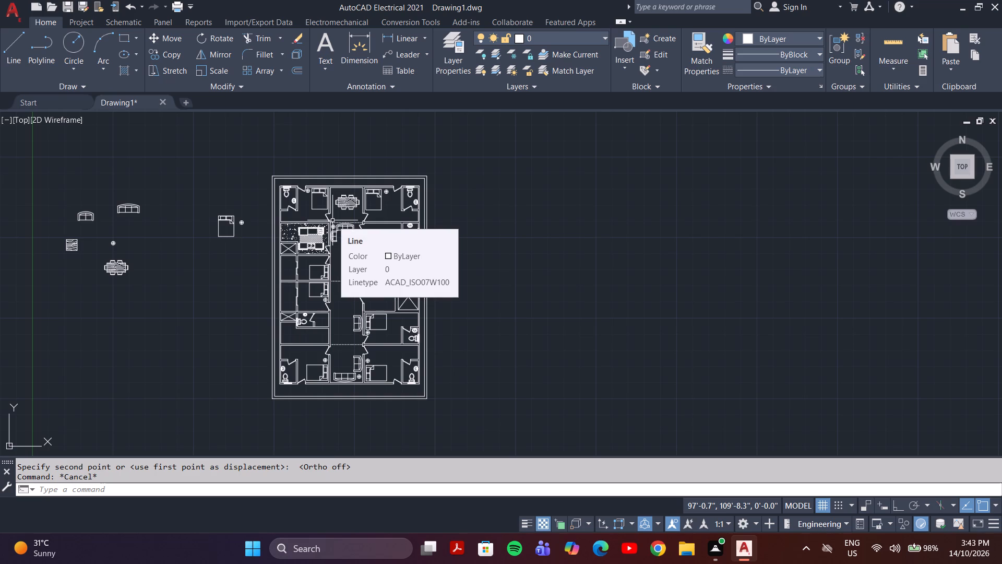
pyautogui.moveTo(405, 321); pyautogui.dragTo(438, 299, button='middle')
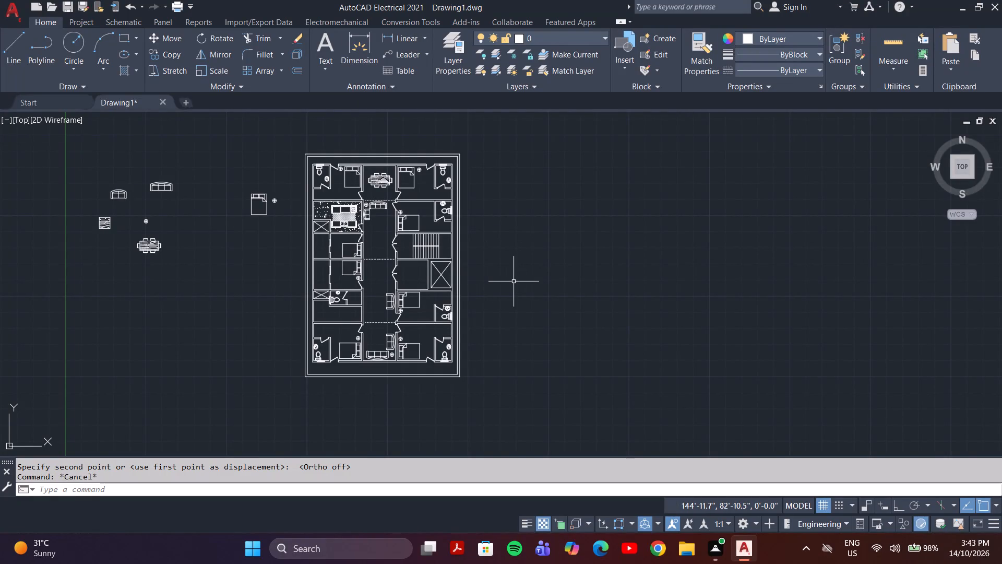
pyautogui.moveTo(554, 286); pyautogui.dragTo(544, 301, button='middle')
pyautogui.scroll(-1, 554, 286)
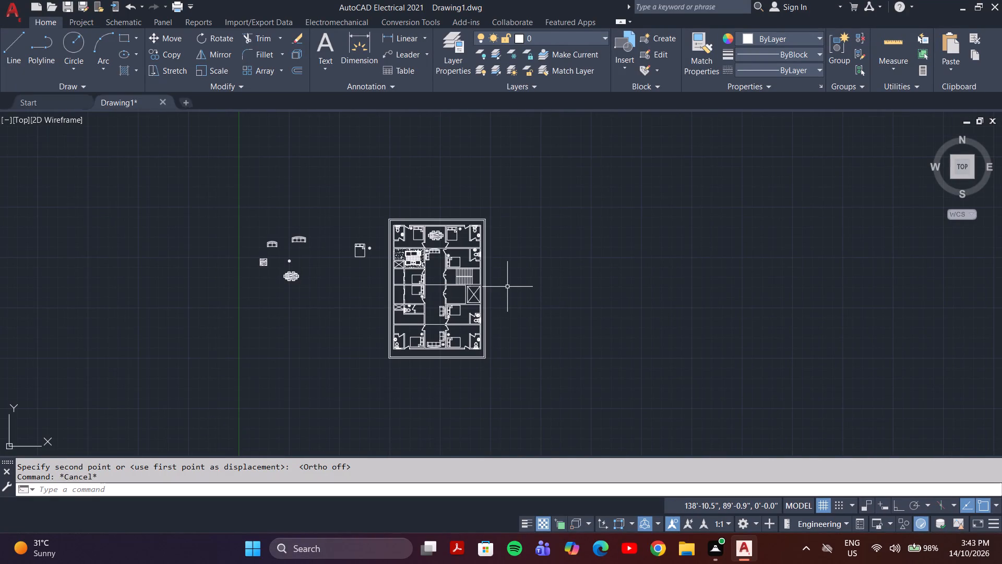
pyautogui.moveTo(518, 281); pyautogui.dragTo(555, 263, button='middle')
pyautogui.scroll(3, 472, 271)
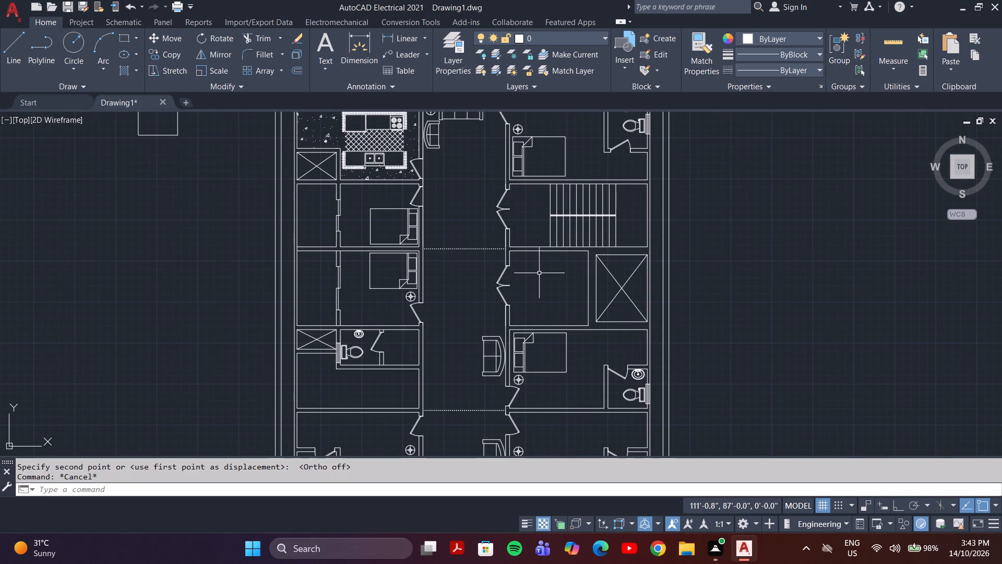
pyautogui.moveTo(543, 277); pyautogui.dragTo(539, 330, button='middle')
pyautogui.moveTo(455, 233); pyautogui.dragTo(462, 285, button='middle')
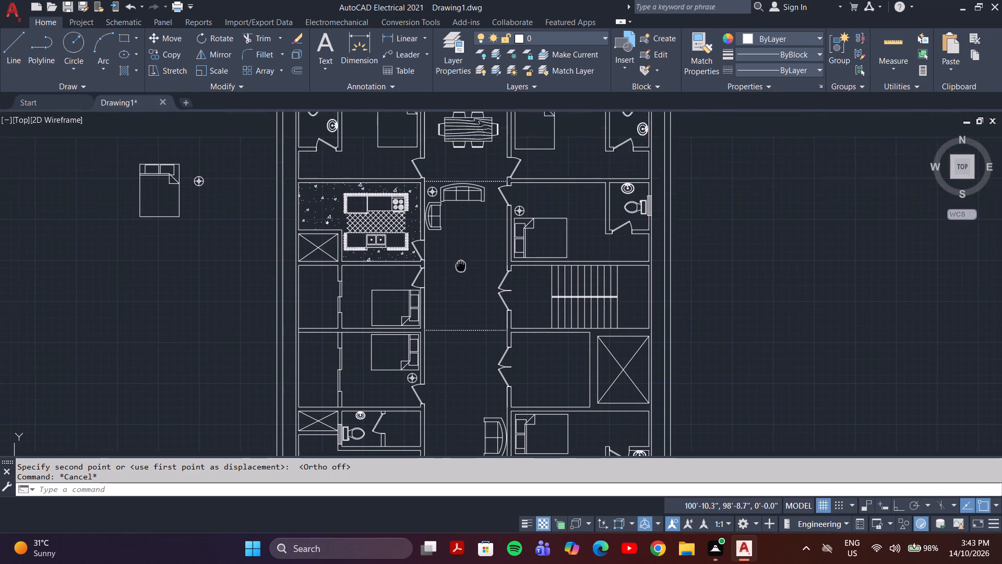
pyautogui.moveTo(462, 285); pyautogui.dragTo(461, 343, button='middle')
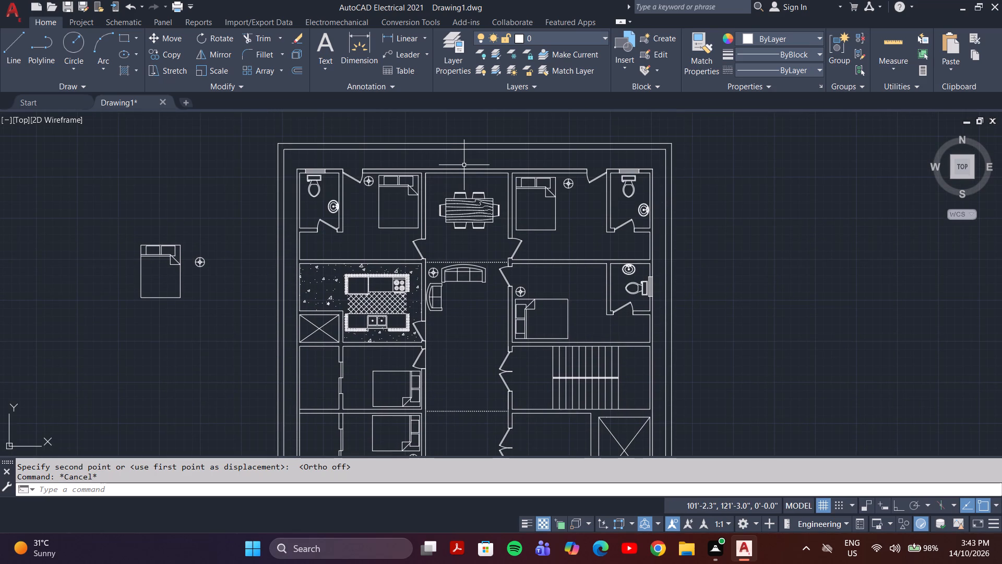
pyautogui.moveTo(510, 291); pyautogui.dragTo(510, 290, button='middle')
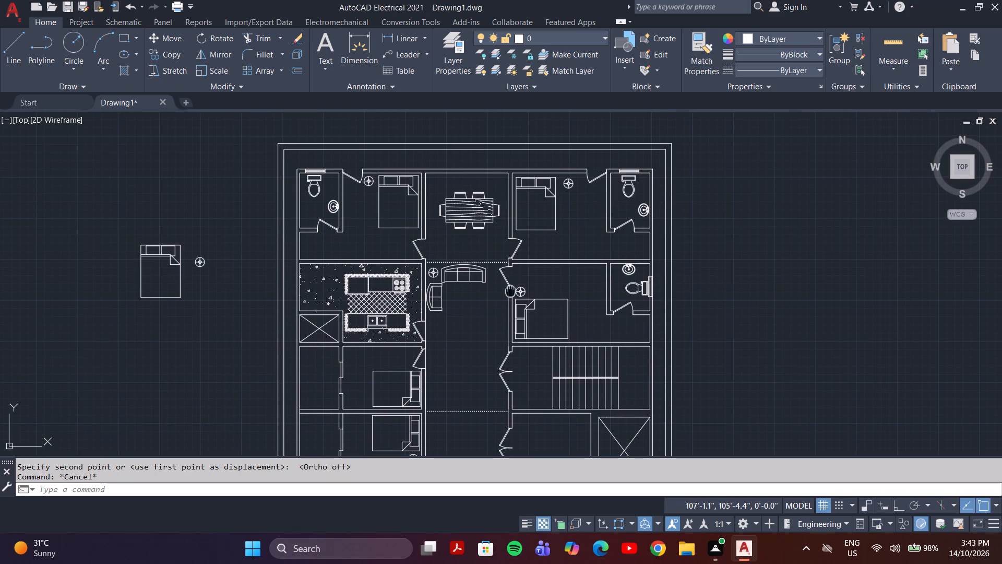
# Move the toilet in the plan's bottom-left bathroom sideways so it is centred on the window in the bottom wall.
pyautogui.moveTo(510, 290); pyautogui.dragTo(421, 217, button='middle')
pyautogui.scroll(-2, 439, 217)
pyautogui.moveTo(454, 298); pyautogui.dragTo(458, 252, button='middle')
pyautogui.scroll(2, 463, 269)
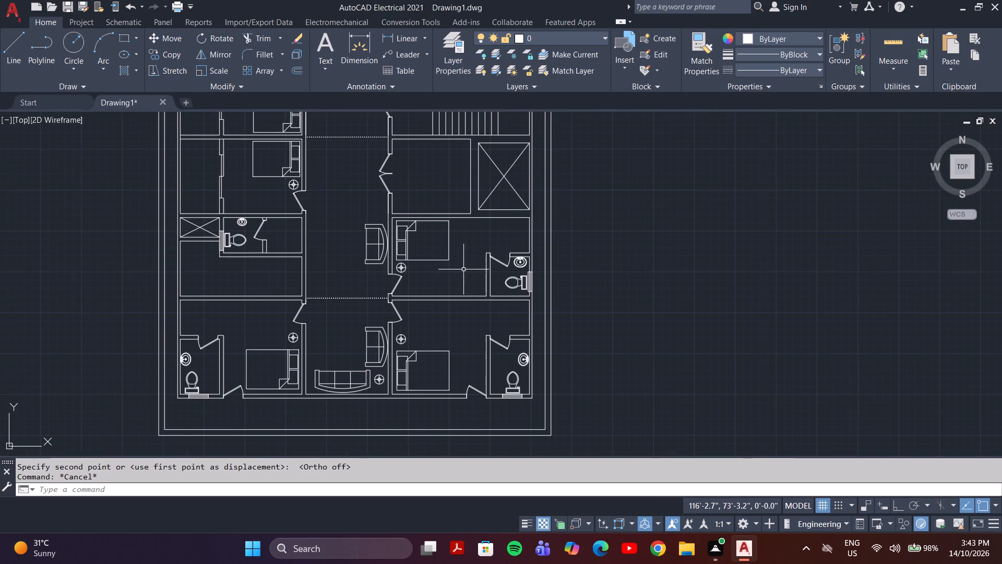
pyautogui.moveTo(352, 305); pyautogui.dragTo(374, 296, button='middle')
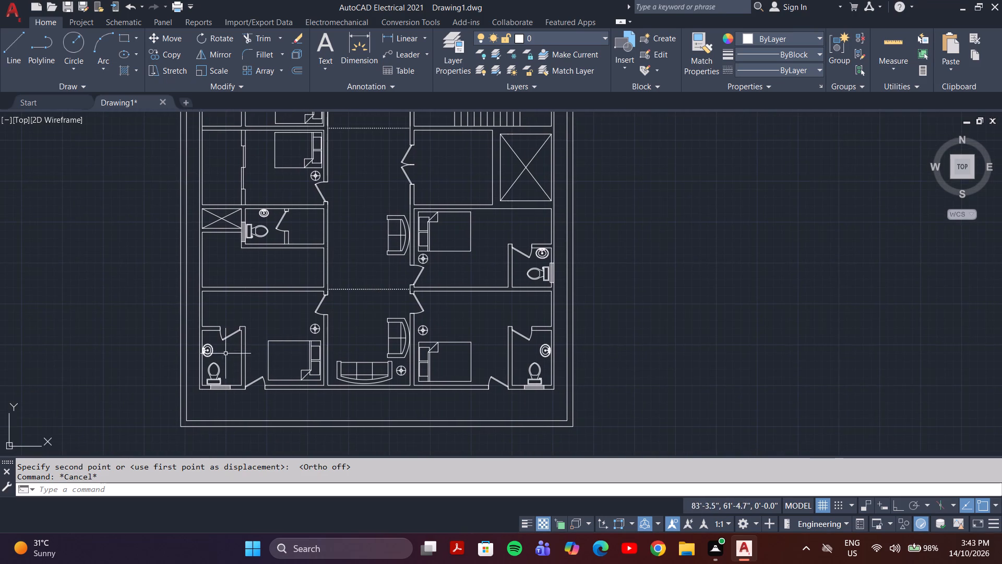
pyautogui.scroll(3, 223, 365)
pyautogui.moveTo(228, 353); pyautogui.dragTo(255, 306, button='middle')
pyautogui.scroll(1, 255, 306)
pyautogui.click(235, 332)
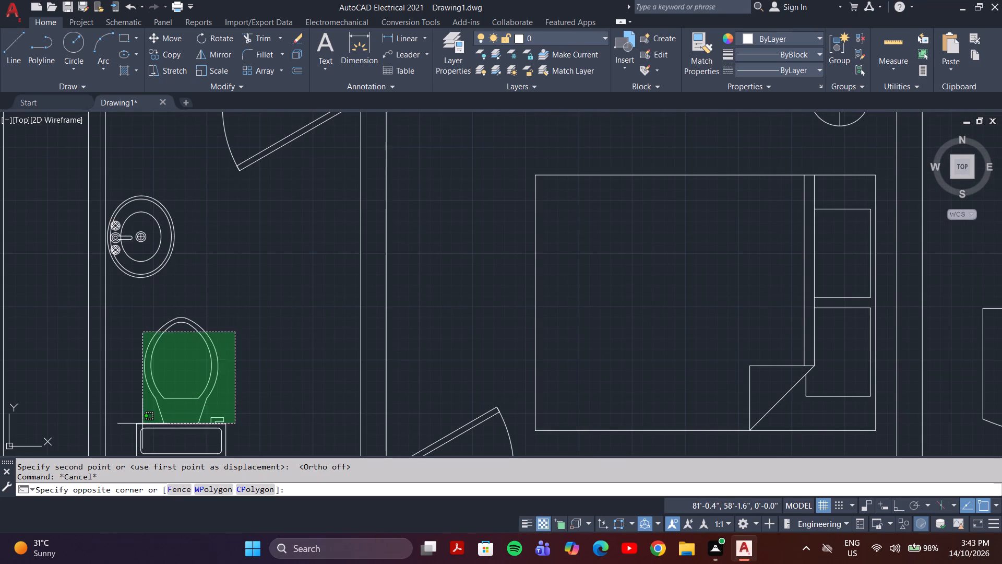
pyautogui.click(142, 424)
pyautogui.scroll(-2, 311, 427)
pyautogui.moveTo(314, 422); pyautogui.dragTo(323, 323, button='middle')
pyautogui.scroll(4, 250, 347)
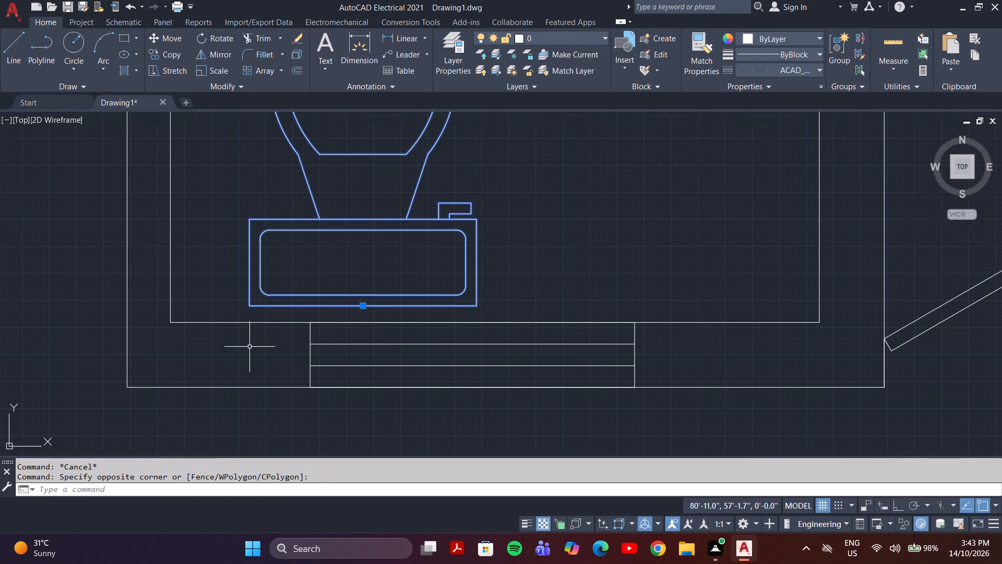
pyautogui.press('m')
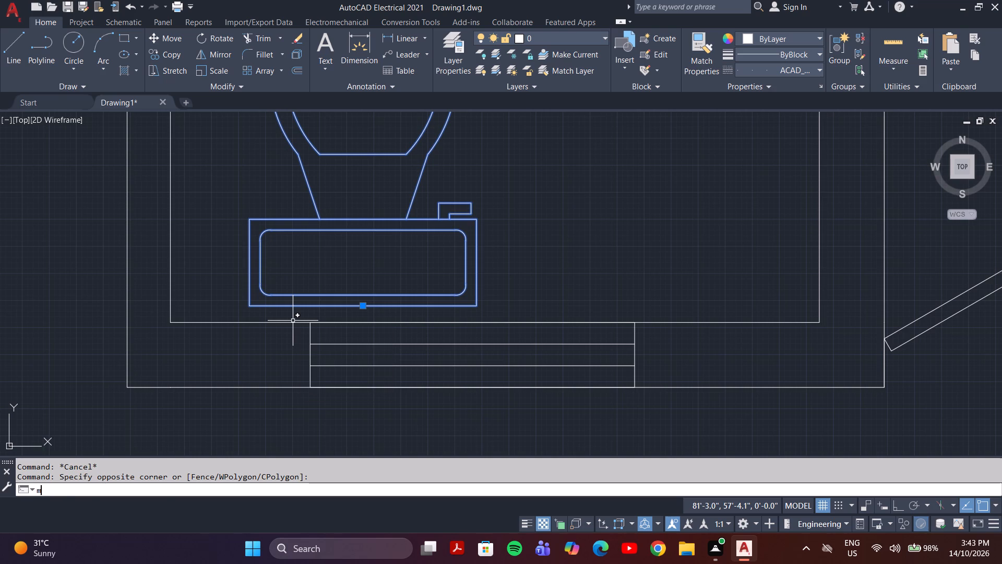
pyautogui.press('Return')
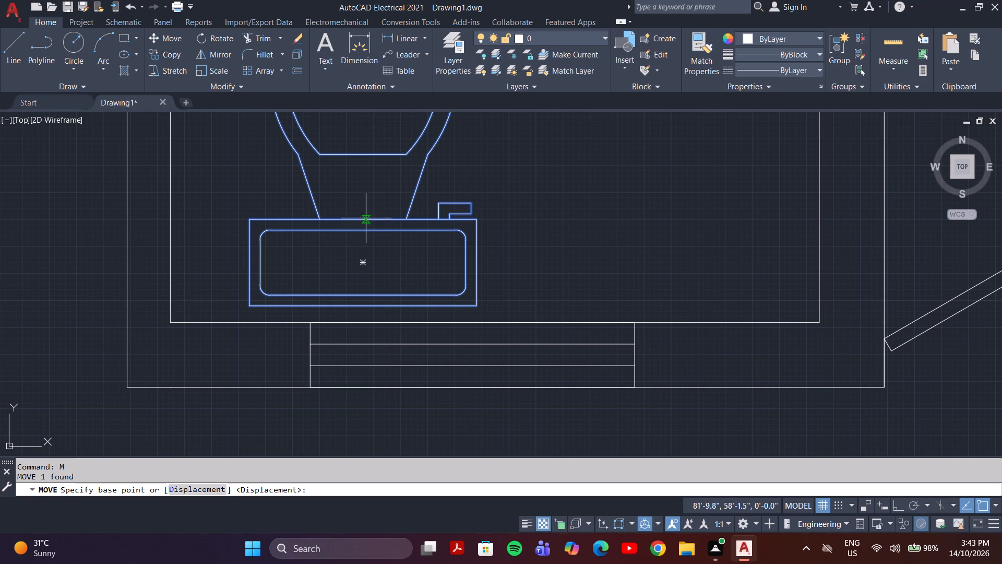
pyautogui.click(366, 218)
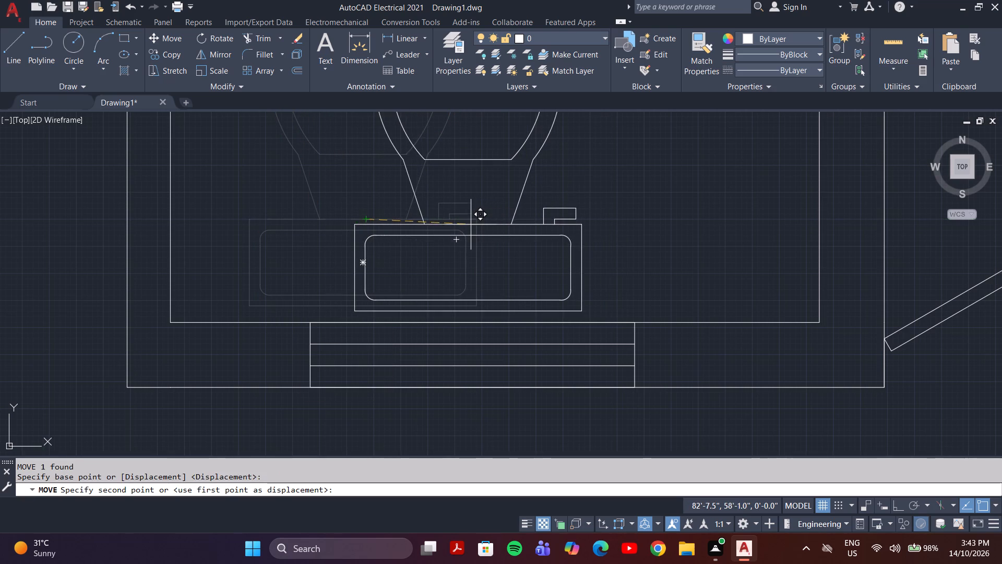
pyautogui.click(471, 225)
# With Ortho on, draw a three-sided rectangular outline outside the top wall, from the building's top-left outer corner to the far edge of the first door opening.
pyautogui.scroll(-5, 470, 254)
pyautogui.moveTo(507, 311); pyautogui.dragTo(329, 429, button='middle')
pyautogui.scroll(-1, 461, 306)
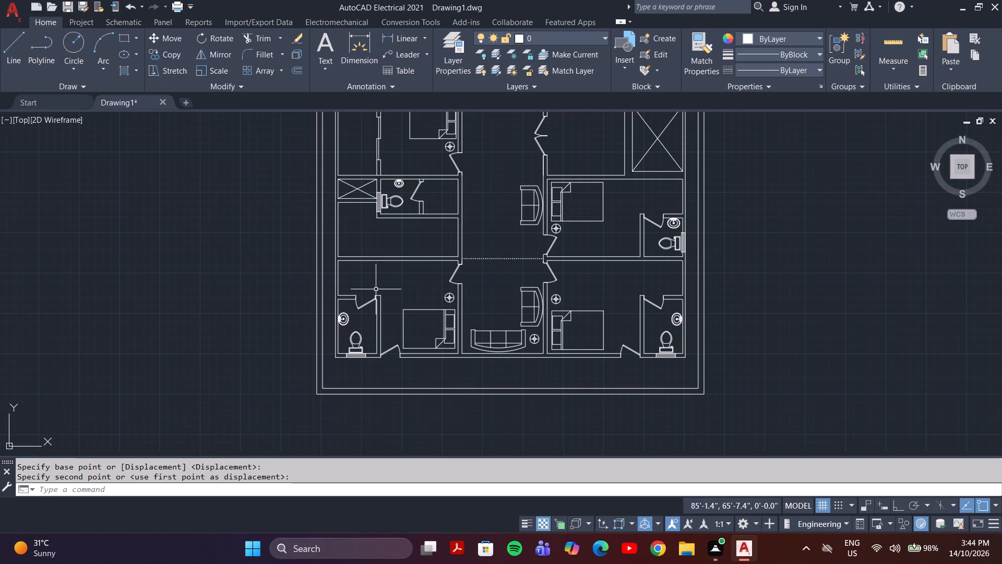
pyautogui.scroll(5, 338, 238)
pyautogui.scroll(-8, 352, 232)
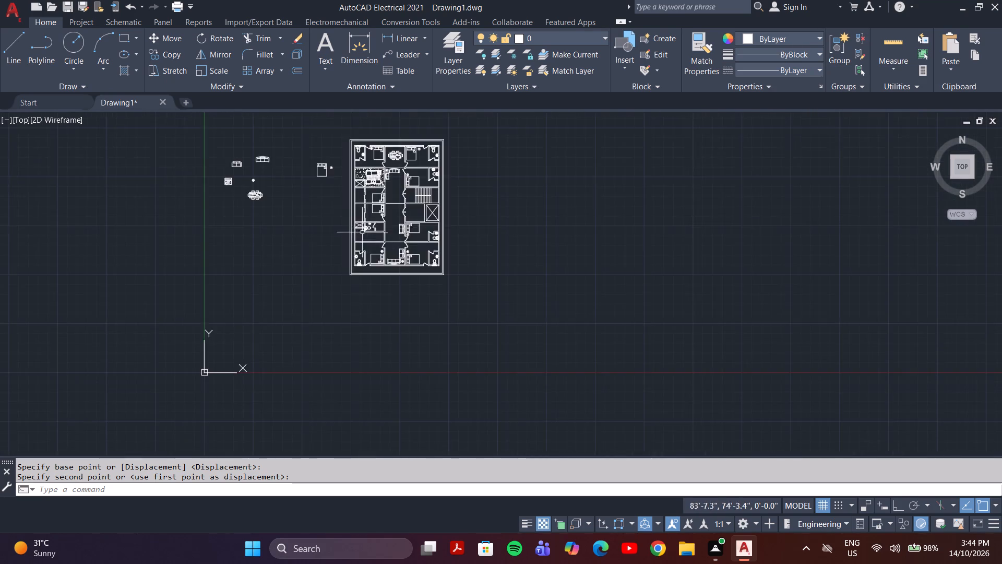
pyautogui.moveTo(378, 216); pyautogui.dragTo(386, 335, button='middle')
pyautogui.scroll(4, 353, 262)
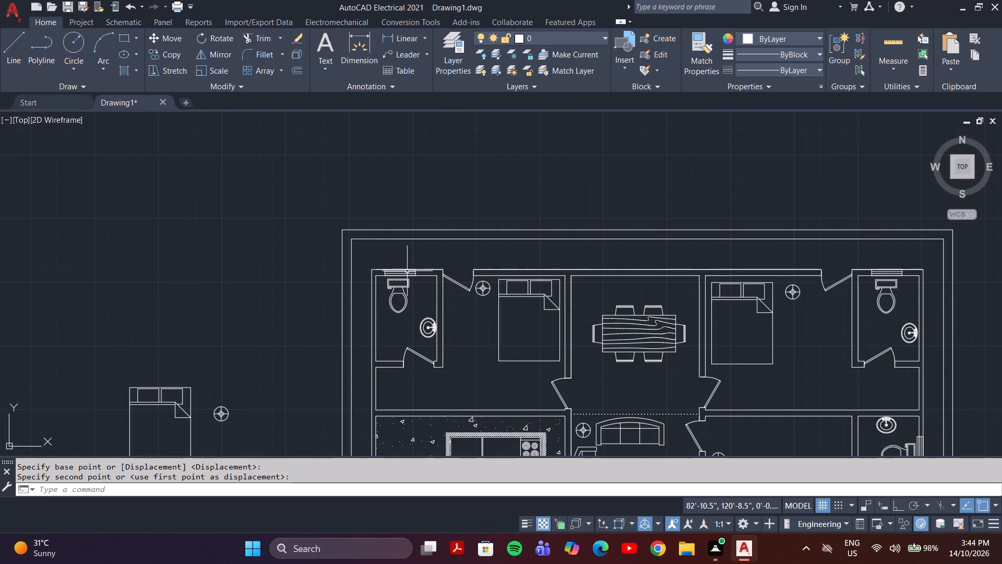
pyautogui.press('l')
pyautogui.press('Return')
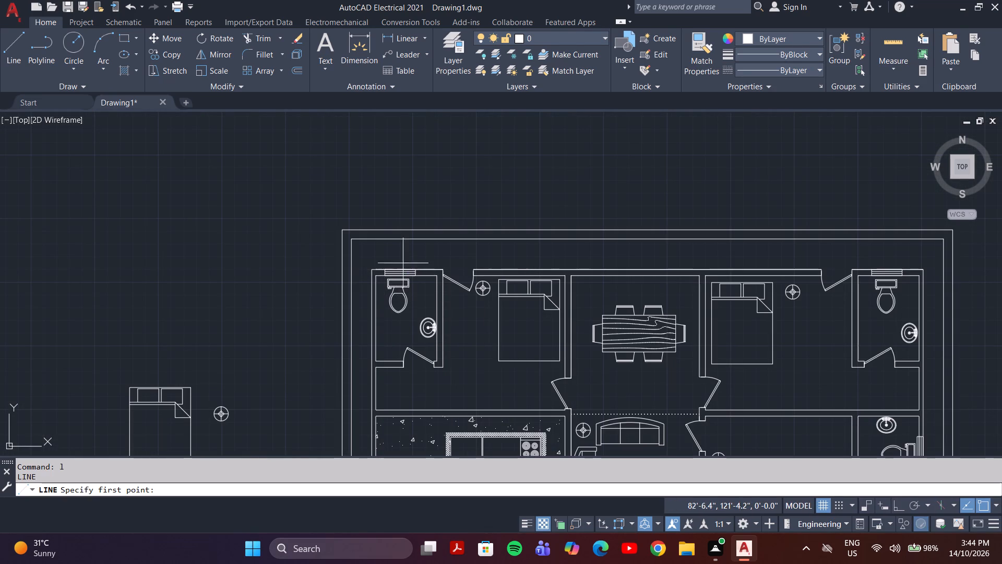
pyautogui.click(373, 268)
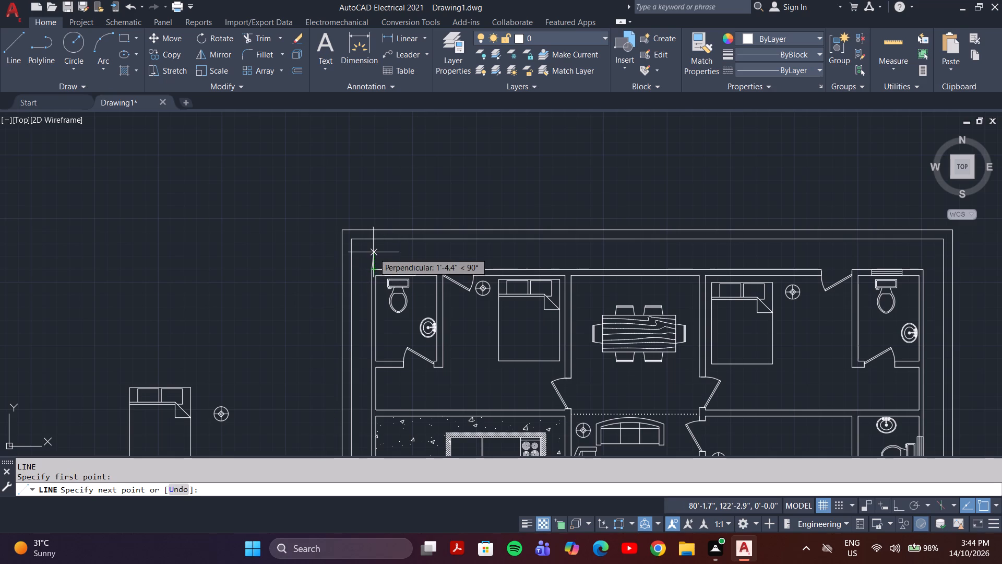
pyautogui.press('F8')
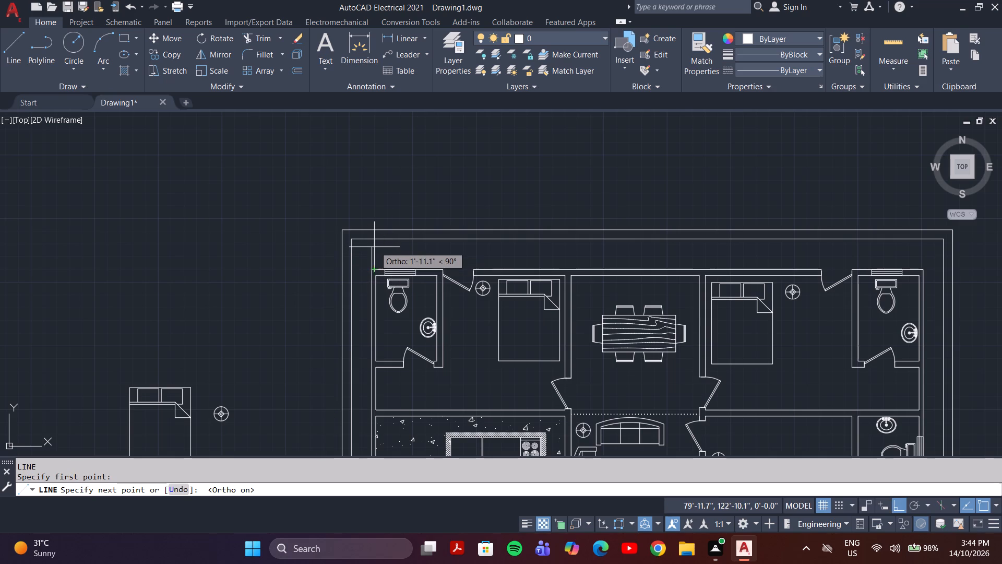
pyautogui.click(374, 250)
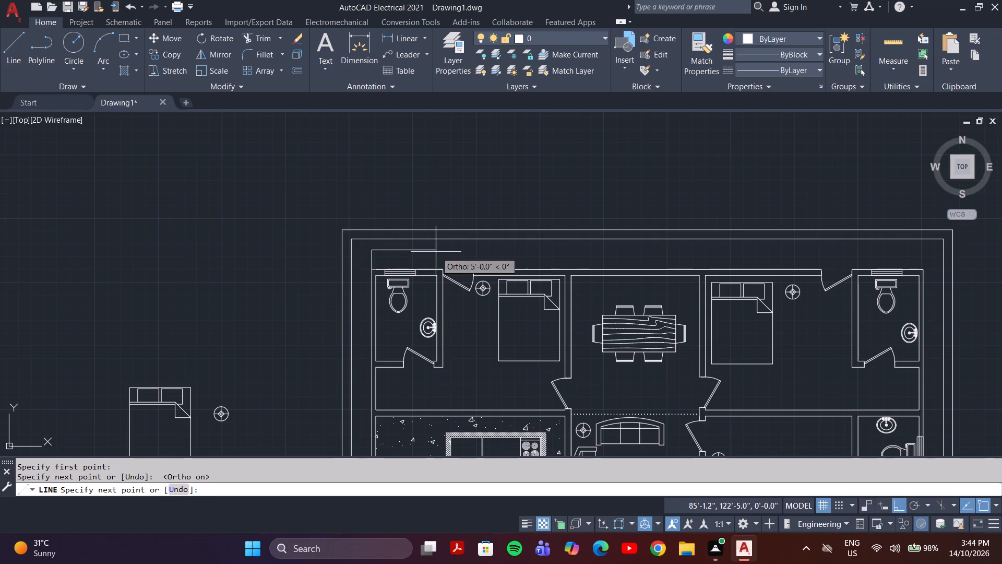
pyautogui.click(474, 251)
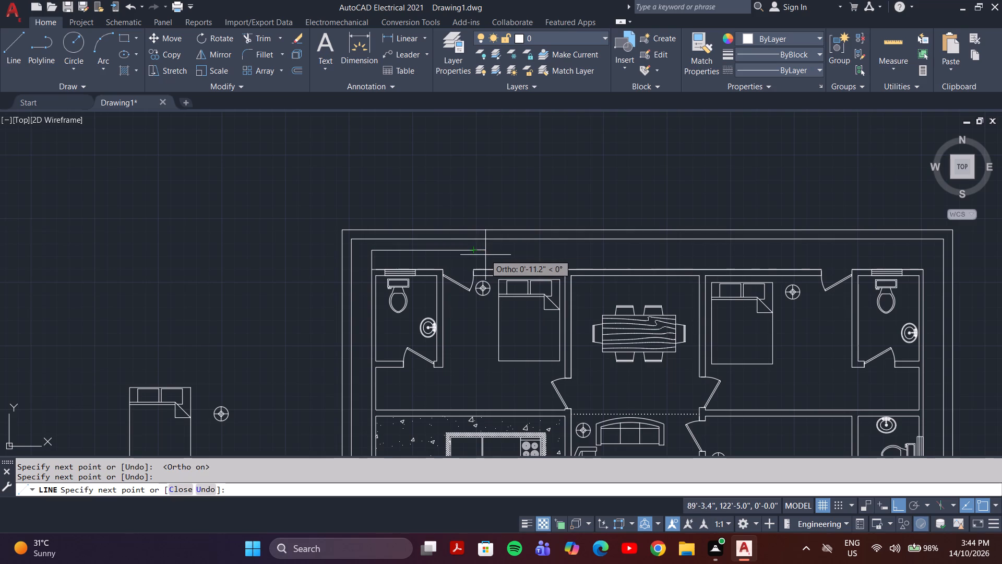
pyautogui.click(473, 269)
pyautogui.press('Escape')
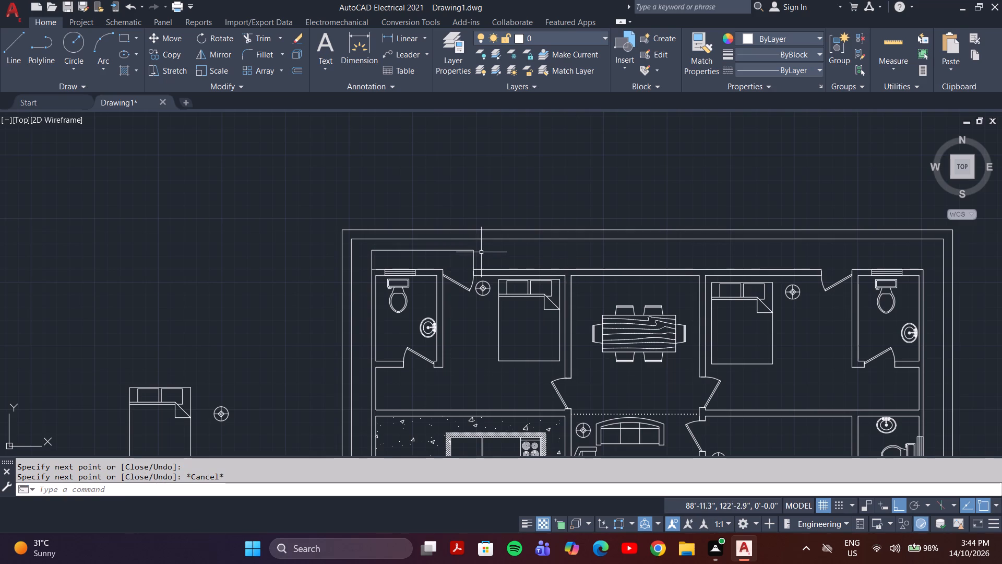
# Copy the three outline lines along the top wall, from their lower-right endpoint, to a spot above the dining room.
pyautogui.click(481, 251)
pyautogui.click(459, 257)
pyautogui.click(401, 260)
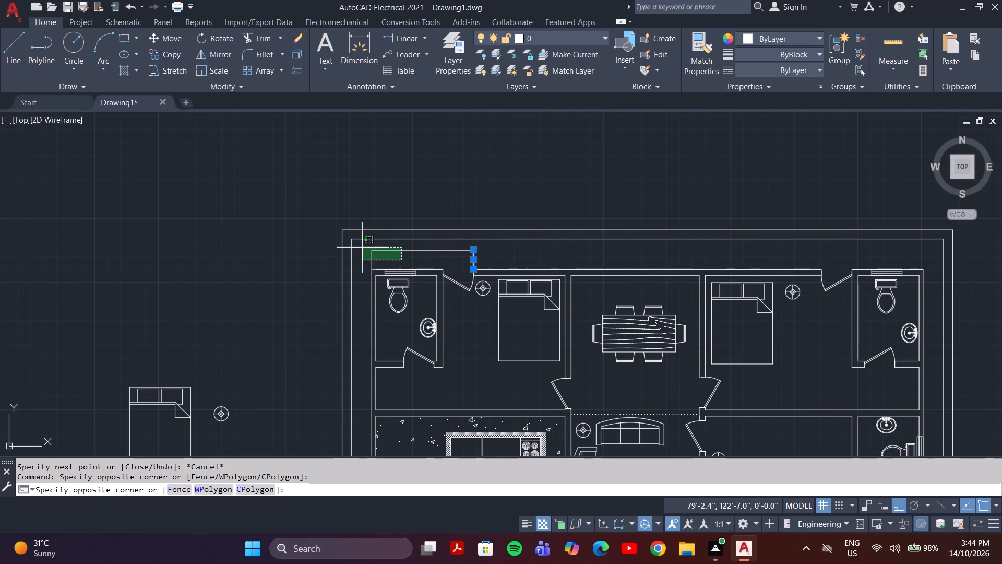
pyautogui.click(362, 248)
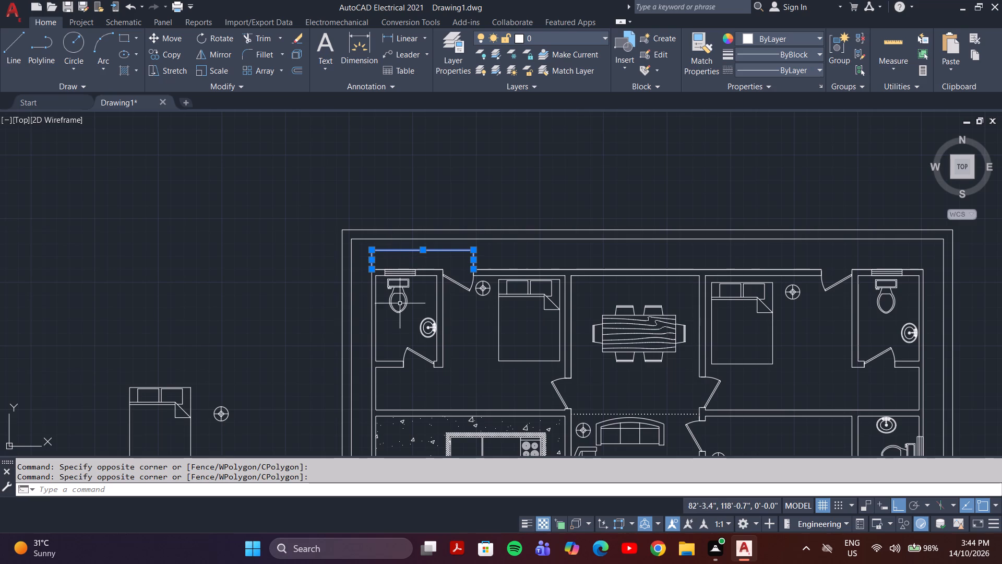
pyautogui.press('c')
pyautogui.press('o')
pyautogui.press('Return')
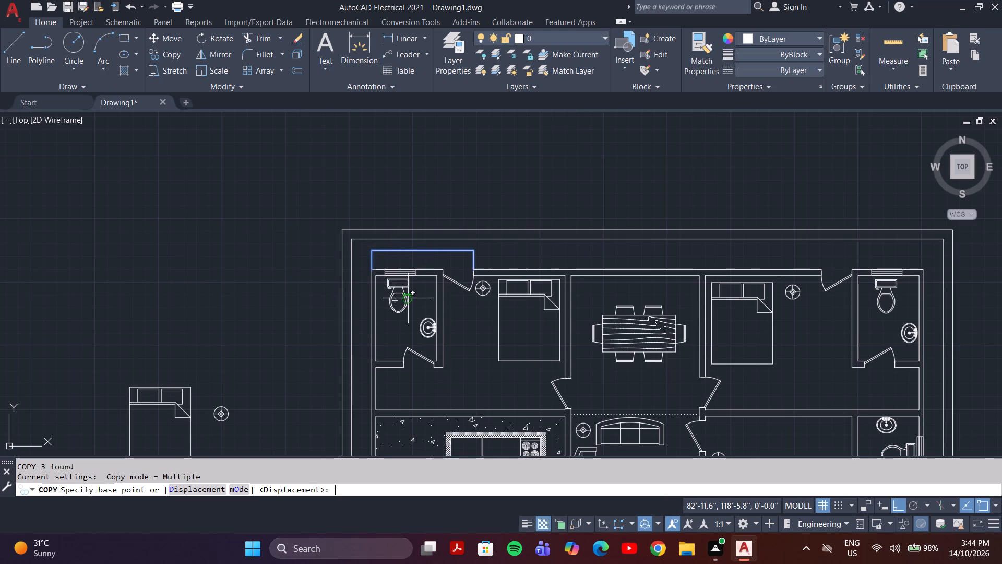
pyautogui.click(473, 267)
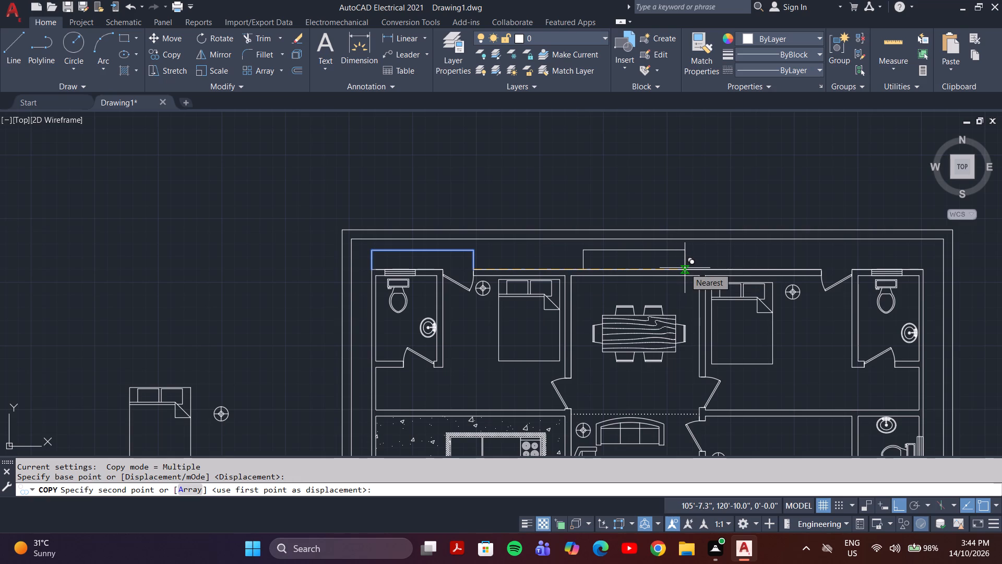
pyautogui.scroll(3, 683, 268)
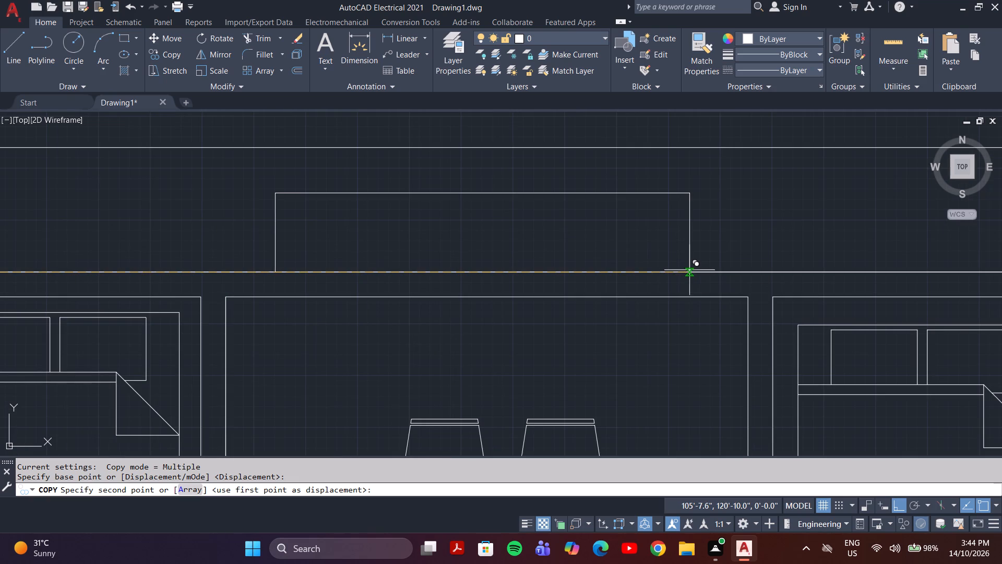
pyautogui.click(696, 269)
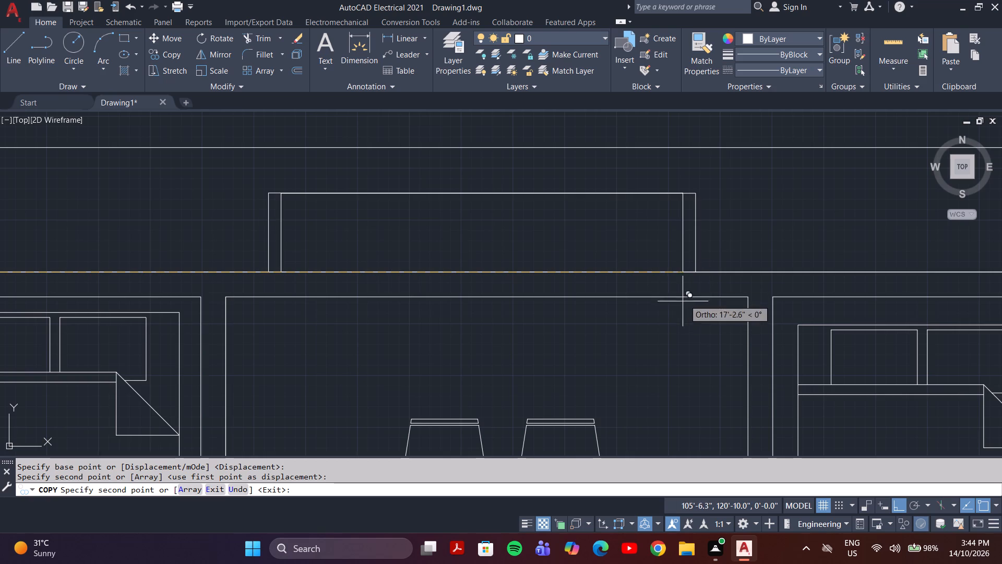
# Place another copy of the outline at the building's top-right outer corner, spanning the bathroom and adjacent door opening.
pyautogui.scroll(-3, 844, 289)
pyautogui.moveTo(844, 289); pyautogui.dragTo(478, 295, button='middle')
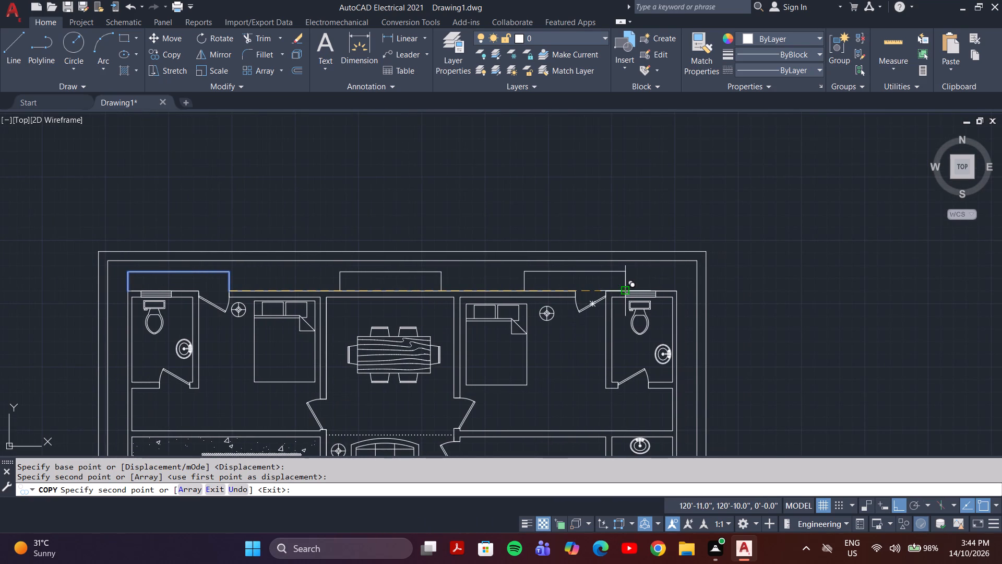
pyautogui.scroll(3, 676, 289)
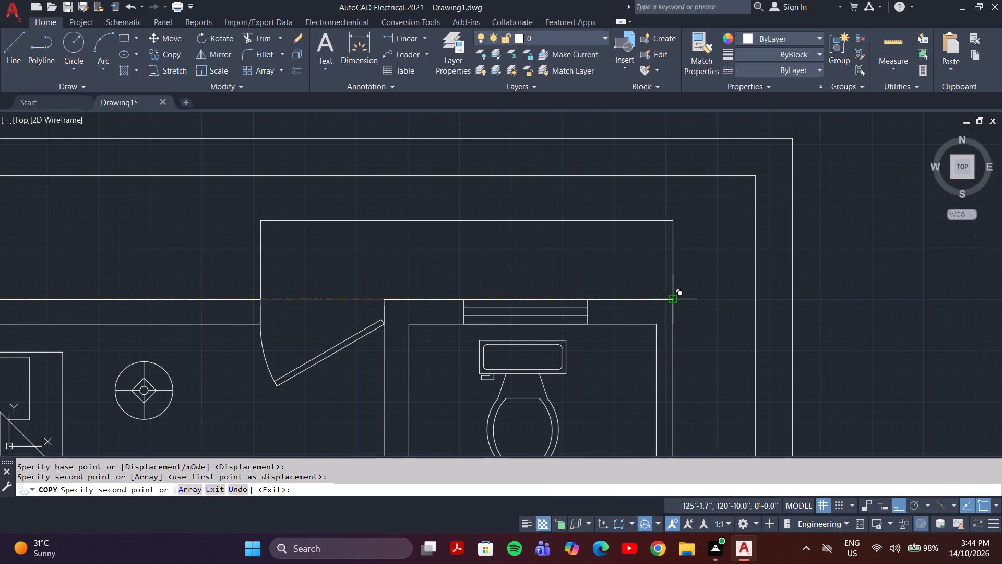
pyautogui.click(672, 301)
pyautogui.press('Escape')
pyautogui.scroll(-1, 616, 275)
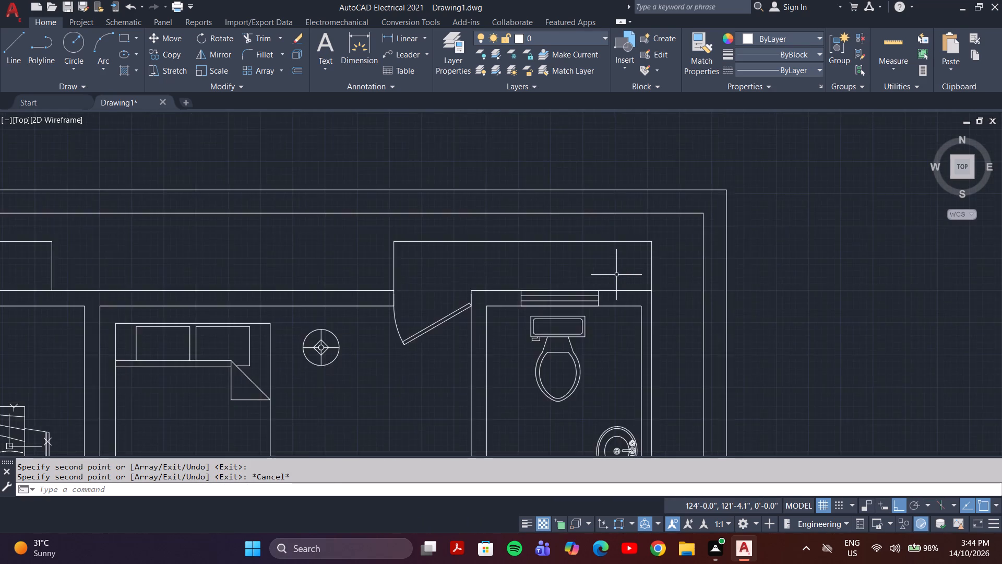
# Draw a line along the outer wall face joining the two lower ends of the outline above the dining room.
pyautogui.scroll(-2, 616, 275)
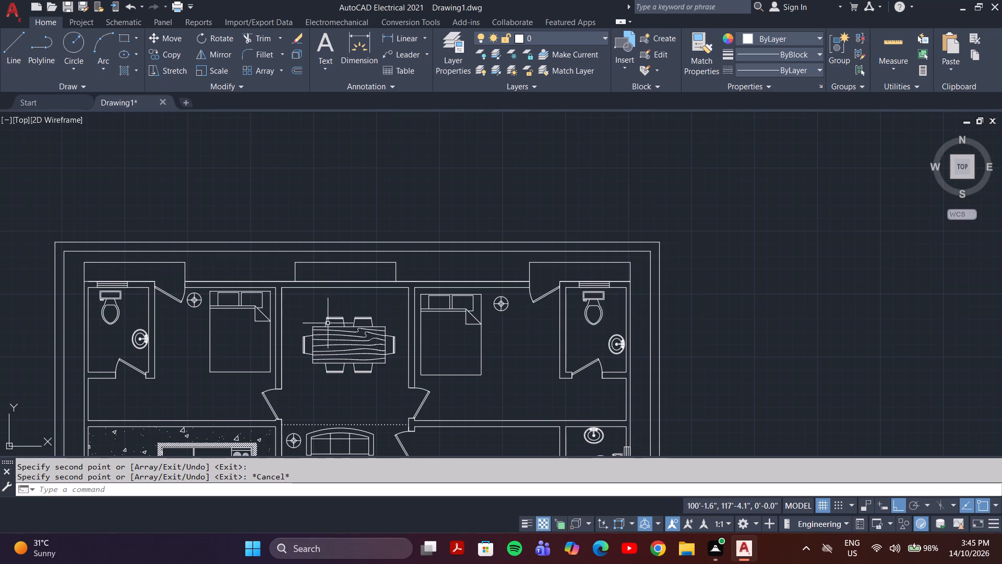
pyautogui.moveTo(329, 321); pyautogui.dragTo(313, 377, button='middle')
pyautogui.scroll(3, 320, 350)
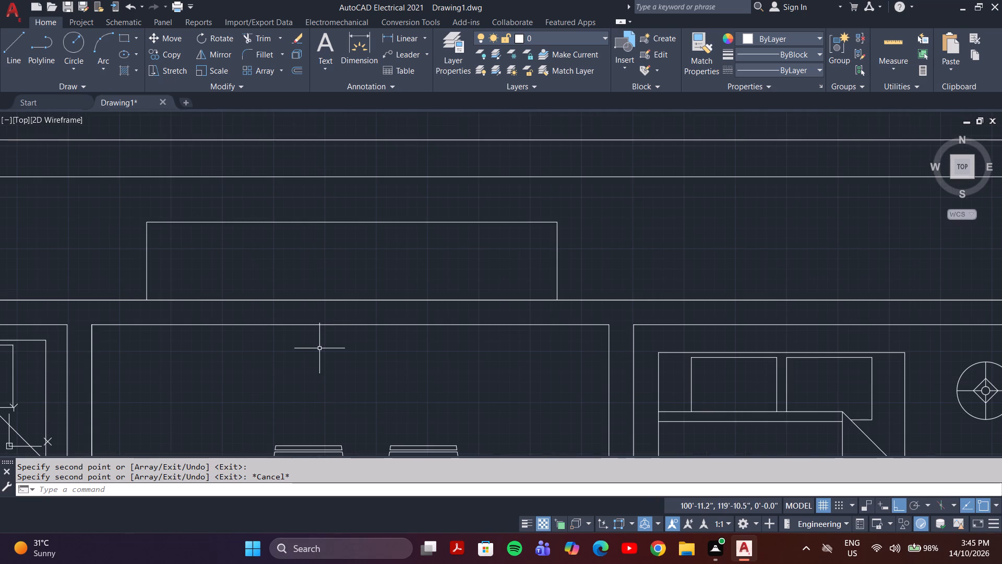
pyautogui.press('l')
pyautogui.press('Return')
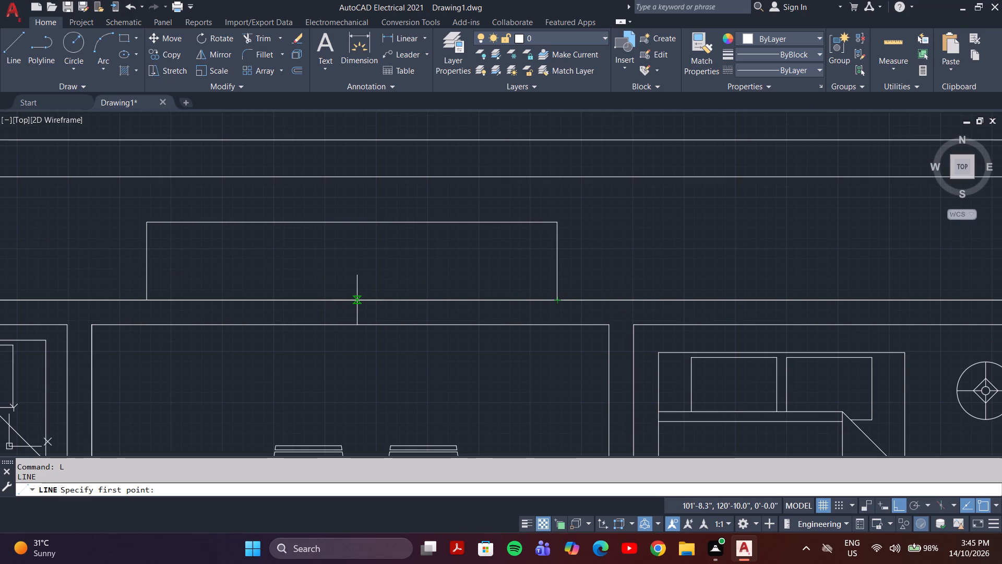
pyautogui.click(146, 301)
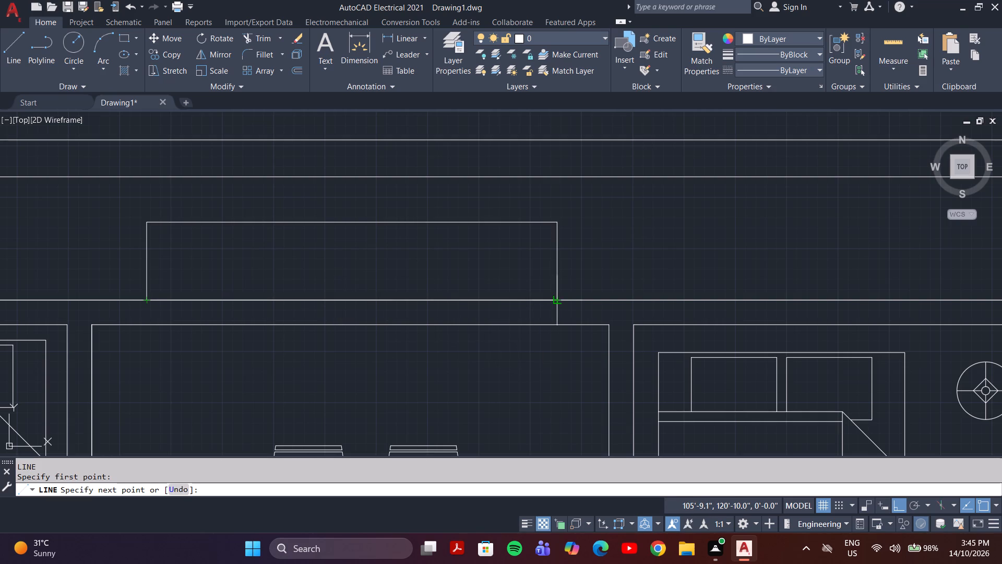
pyautogui.click(555, 302)
pyautogui.press('Escape')
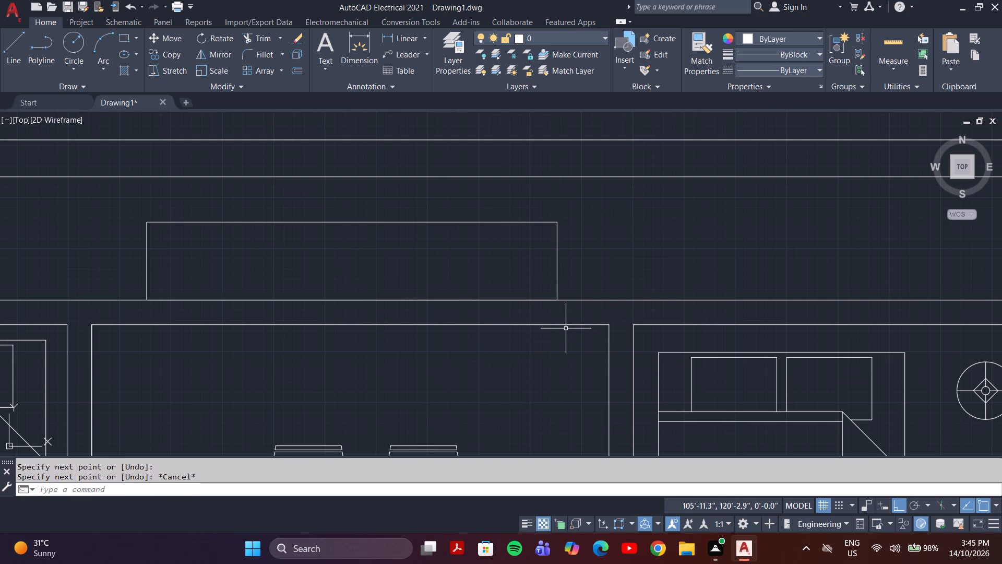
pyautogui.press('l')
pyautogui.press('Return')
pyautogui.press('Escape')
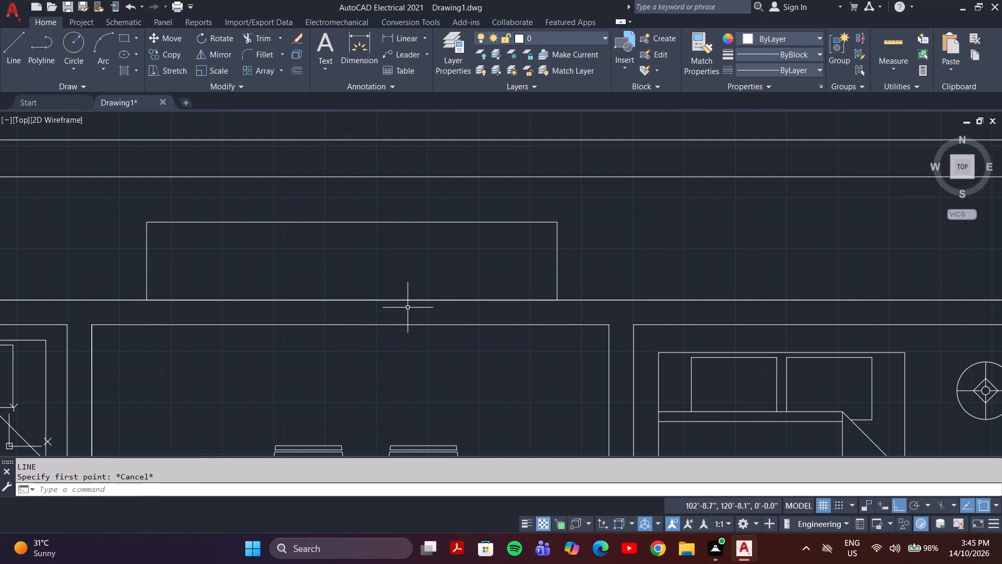
# Draw connected lines from the outline's base midpoint down to the dining room's inner wall face, left beneath the outline's left end, and up to its lower-left corner.
pyautogui.press('l')
pyautogui.press('Return')
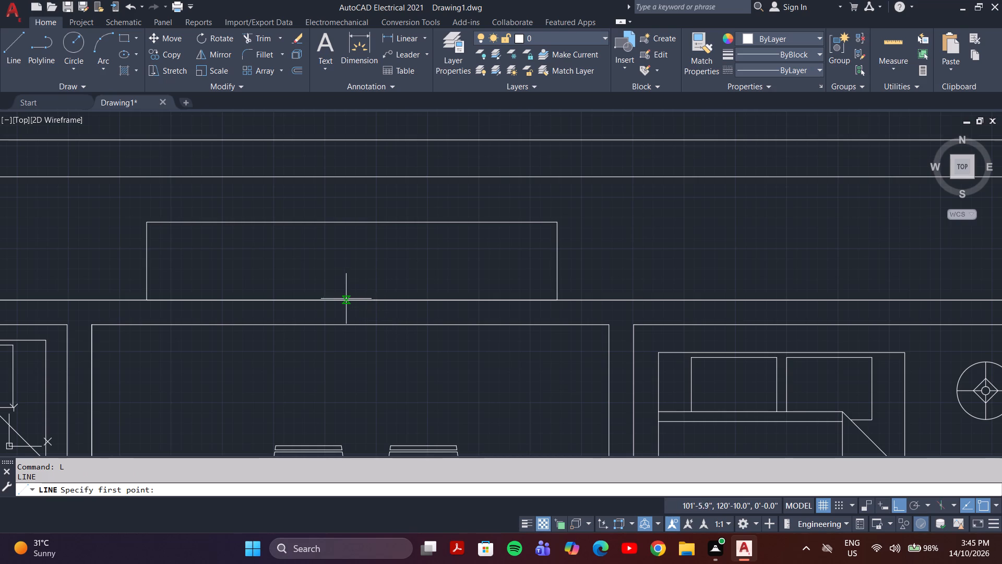
pyautogui.click(353, 300)
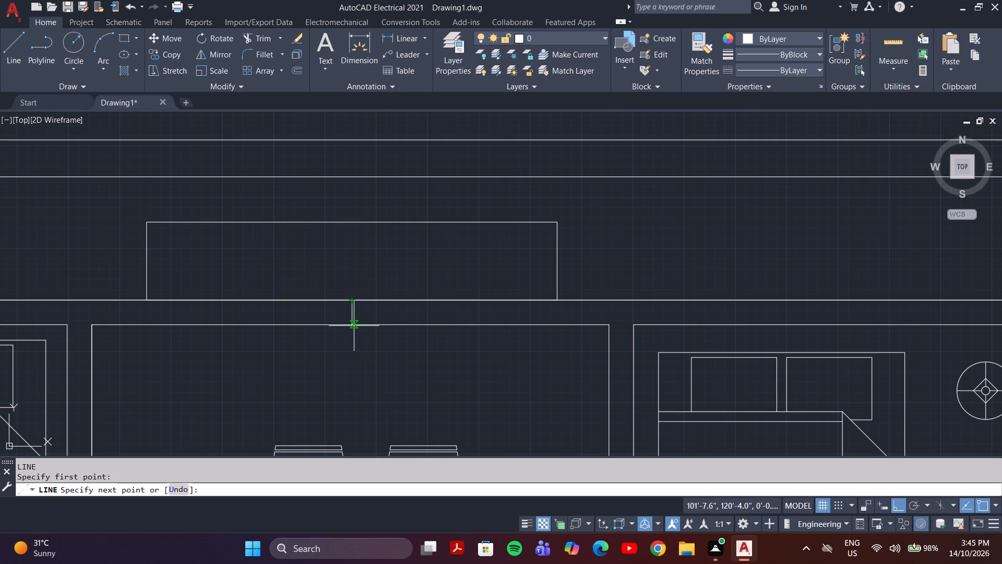
pyautogui.click(351, 326)
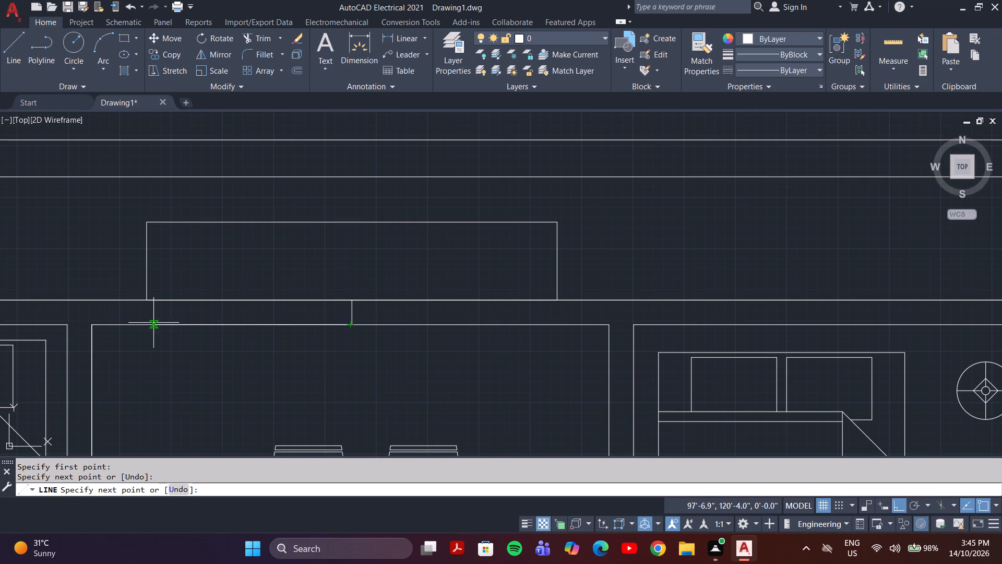
pyautogui.click(146, 326)
pyautogui.click(144, 298)
pyautogui.press('Escape')
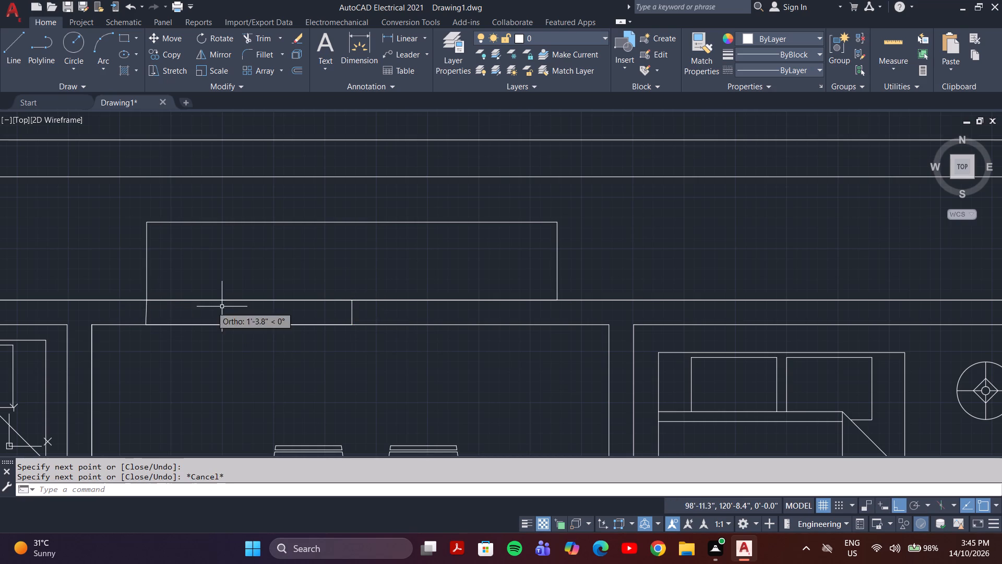
# Delete the slanted line below the outline's lower-left corner and the line along the dining room's inner wall face.
pyautogui.scroll(3, 182, 313)
pyautogui.click(73, 302)
pyautogui.click(28, 330)
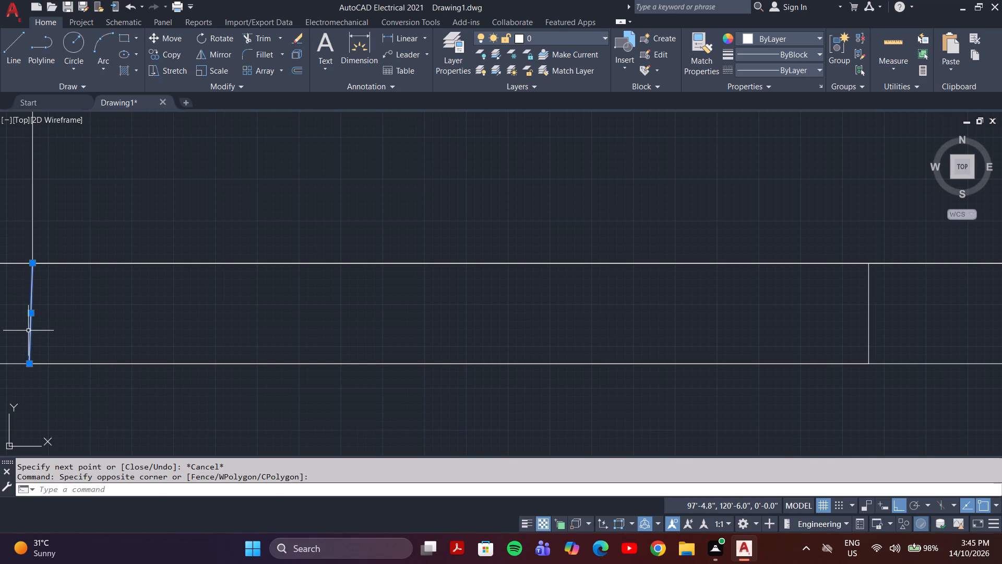
pyautogui.press('Delete')
pyautogui.click(104, 364)
pyautogui.press('Delete')
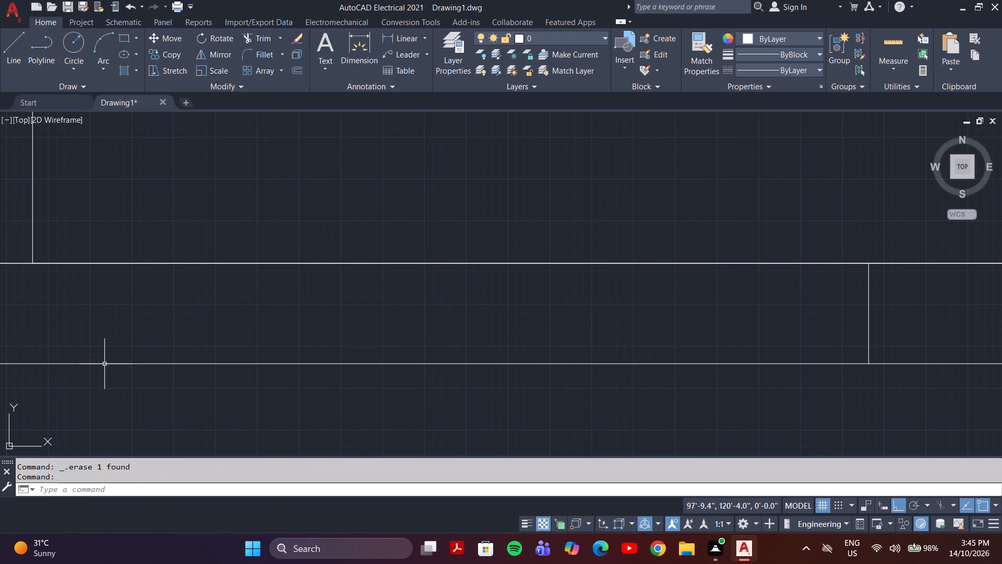
# Draw connected lines from the outline's lower-right corner down to the inner wall face, left along it, and up to the outline's lower-left corner.
pyautogui.press('l')
pyautogui.press('Return')
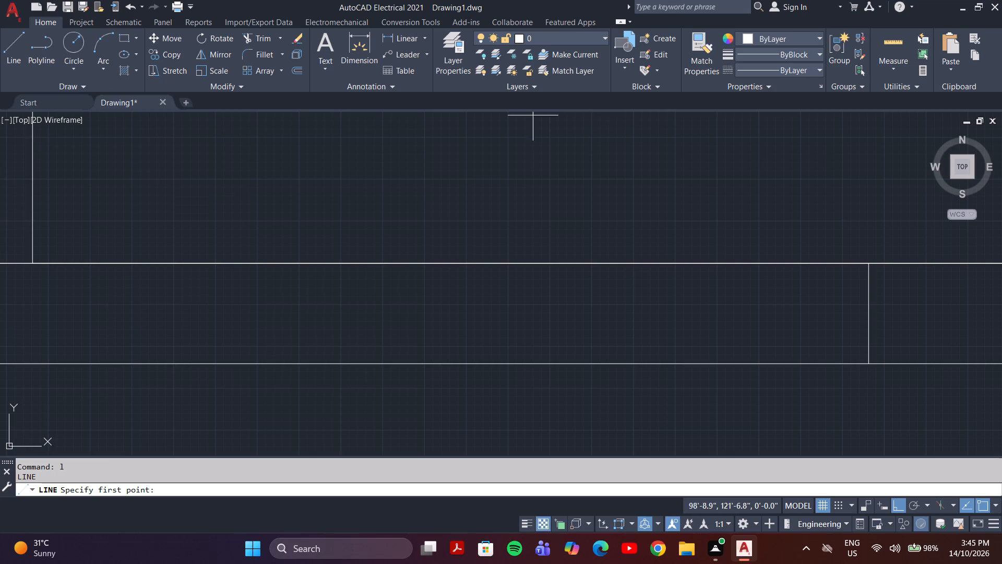
pyautogui.scroll(-3, 545, 178)
pyautogui.moveTo(685, 234); pyautogui.dragTo(571, 242, button='middle')
pyautogui.press('l')
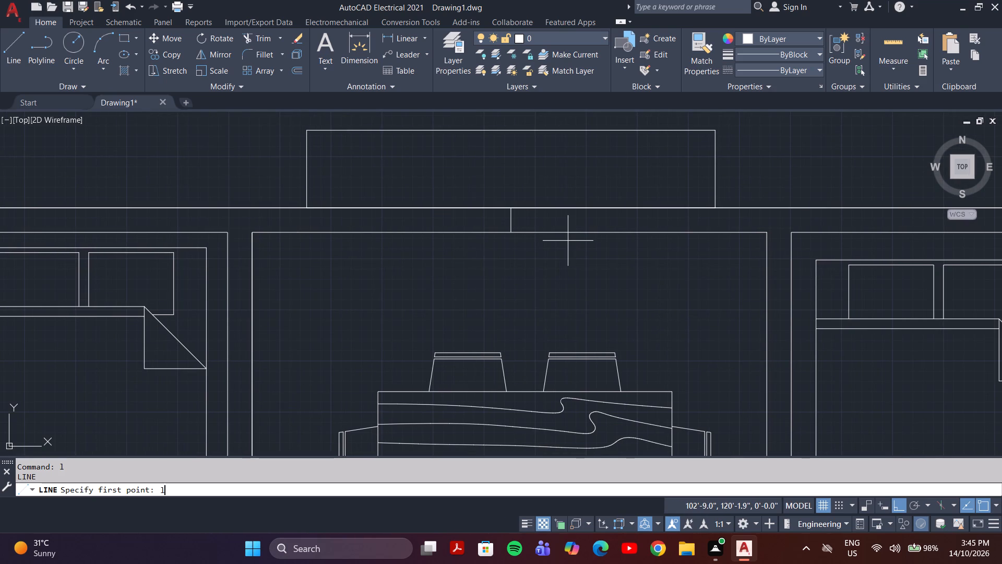
pyautogui.press('Return')
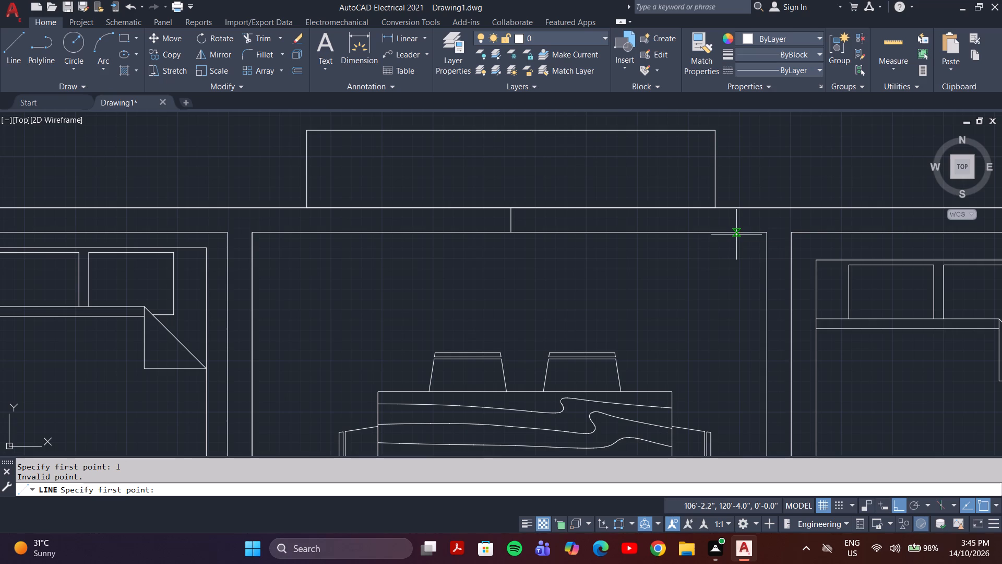
pyautogui.click(713, 208)
pyautogui.click(715, 230)
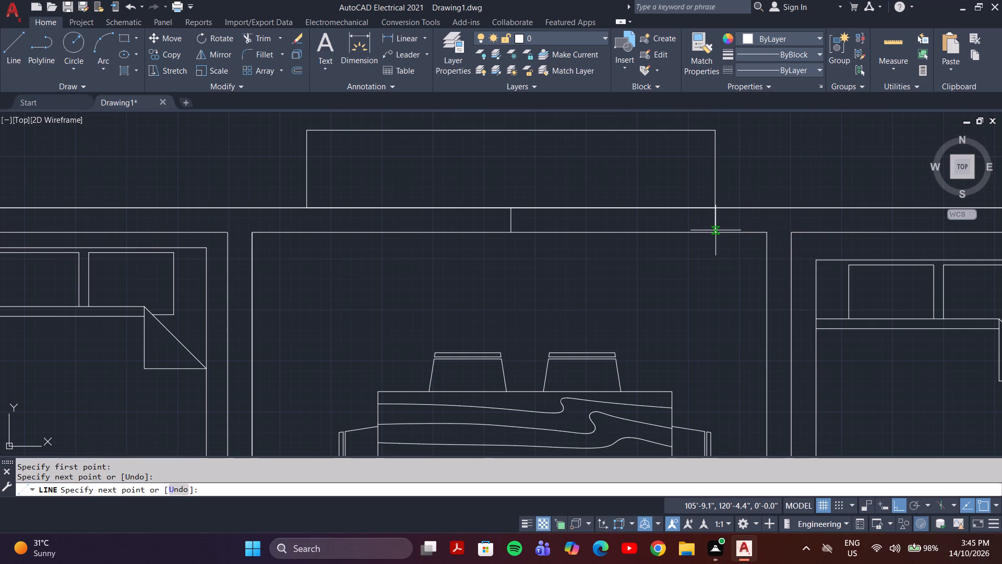
pyautogui.click(512, 232)
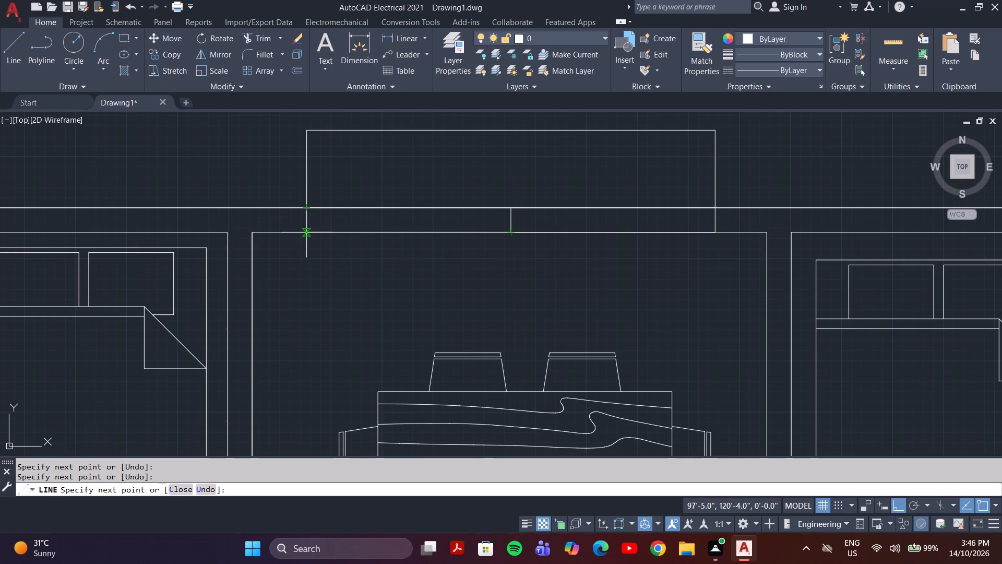
pyautogui.scroll(2, 306, 232)
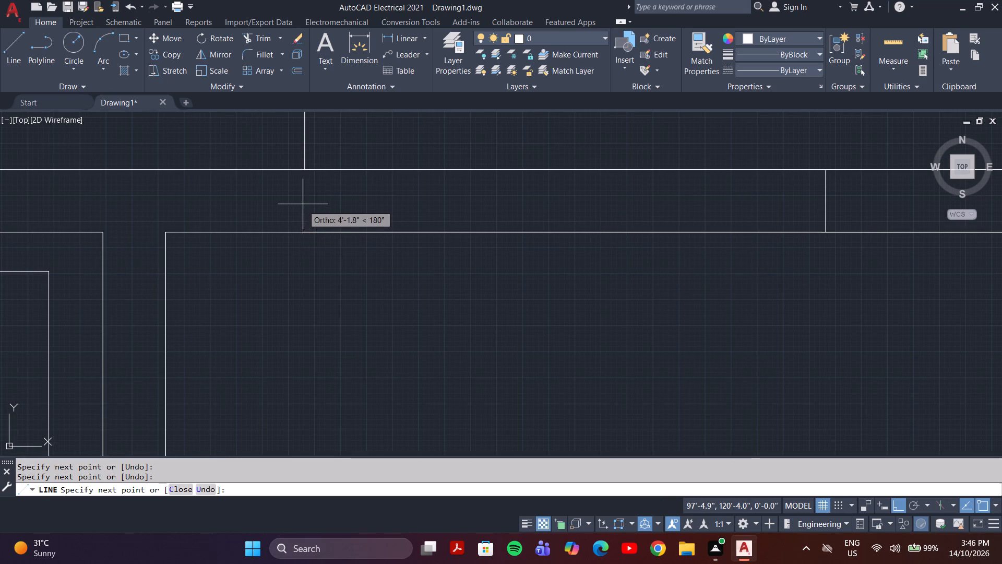
pyautogui.click(305, 232)
pyautogui.click(304, 171)
pyautogui.scroll(-1, 304, 202)
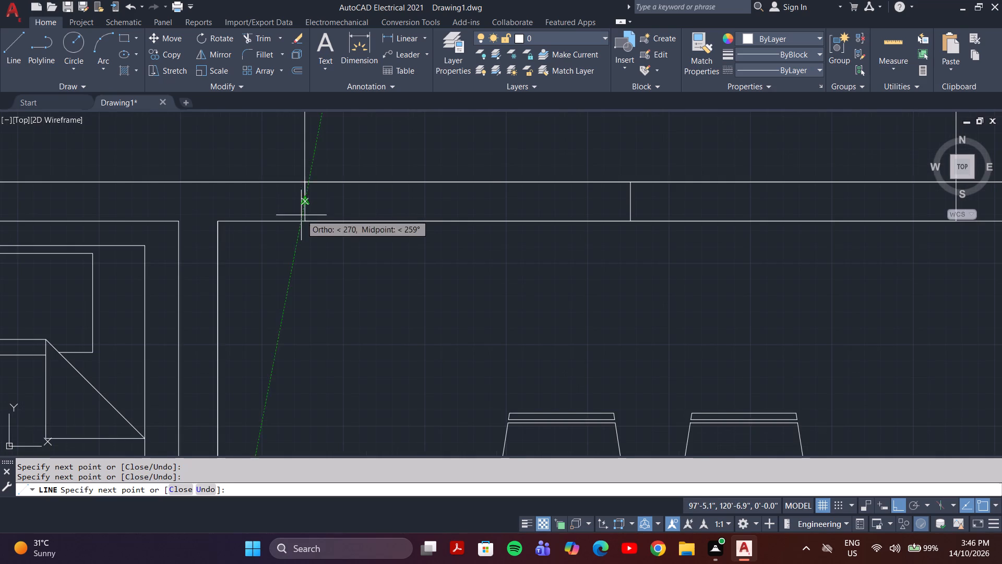
pyautogui.press('Escape')
# Draw a line along the middle of the wall opening, from its left side midpoint through the central divider to its right side midpoint.
pyautogui.press('l')
pyautogui.press('Return')
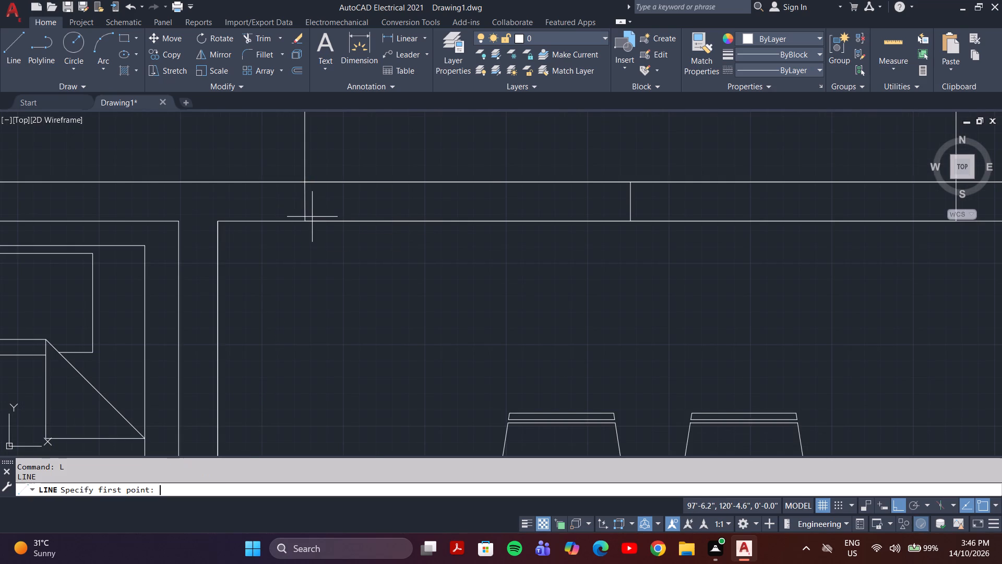
pyautogui.scroll(-1, 303, 204)
pyautogui.click(303, 201)
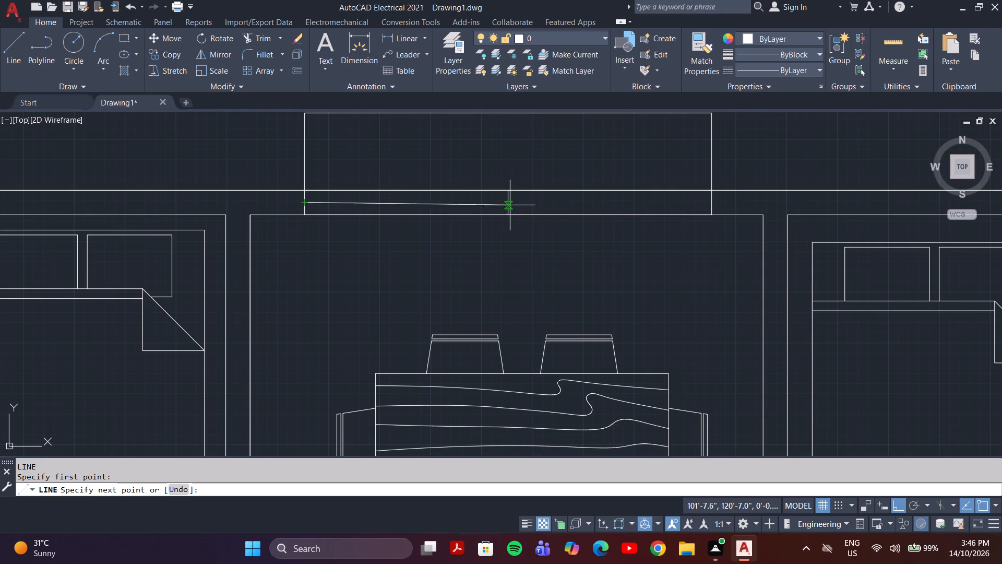
pyautogui.click(508, 204)
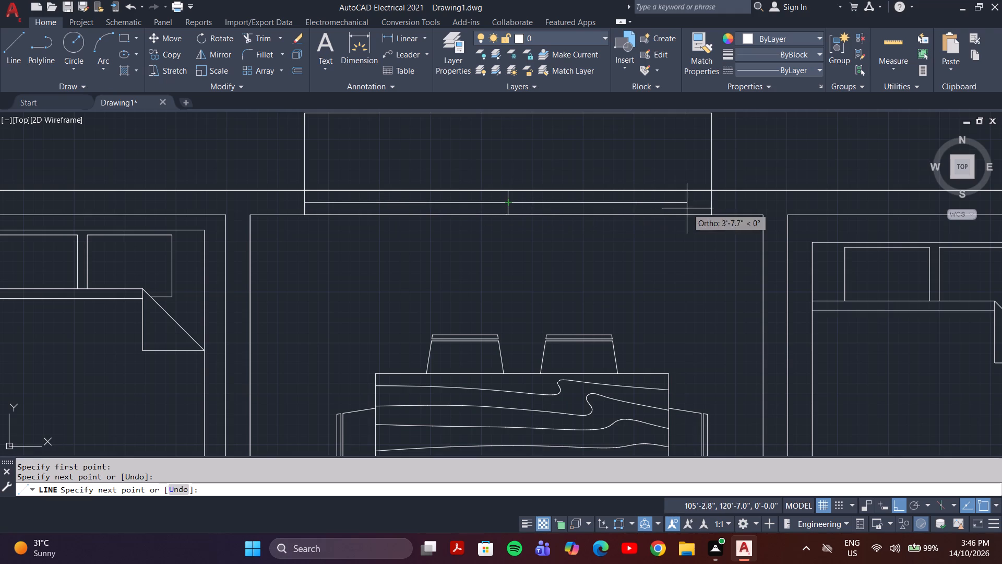
pyautogui.click(712, 202)
pyautogui.press('Escape')
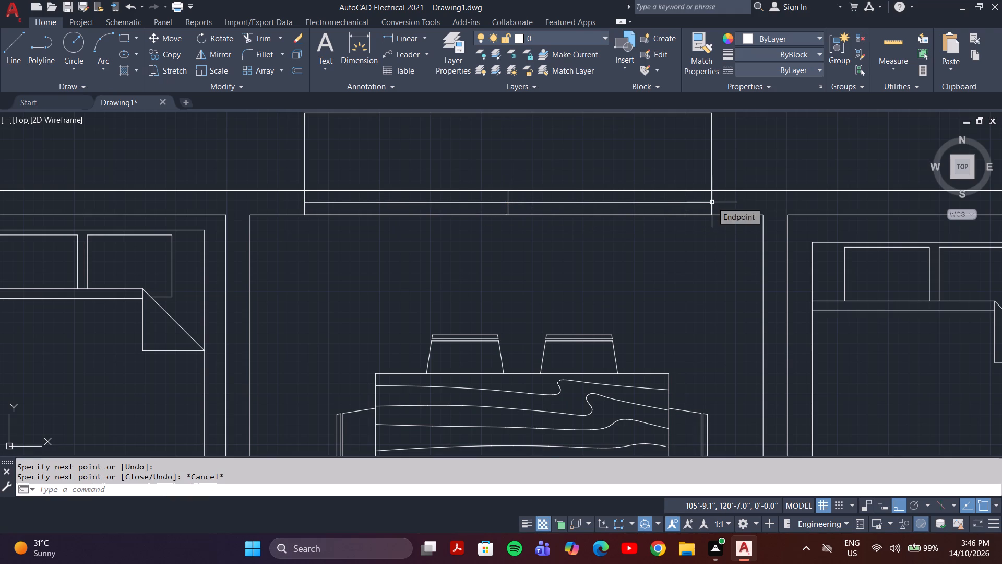
# Trim the inner wall face along the left half of the dining room opening and the outer wall face along its right half.
pyautogui.scroll(-2, 667, 200)
pyautogui.scroll(2, 540, 203)
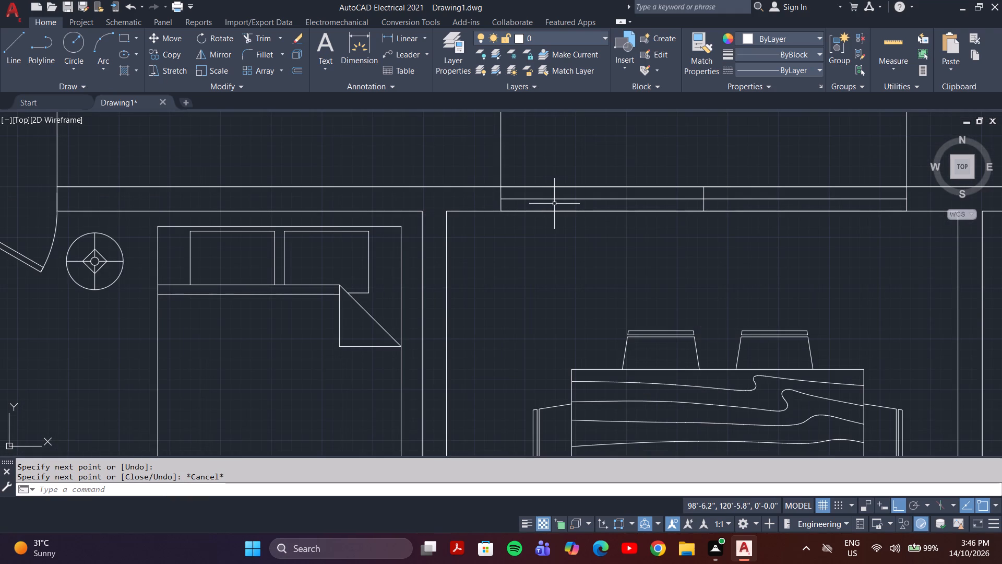
pyautogui.write('tr')
pyautogui.press('Return')
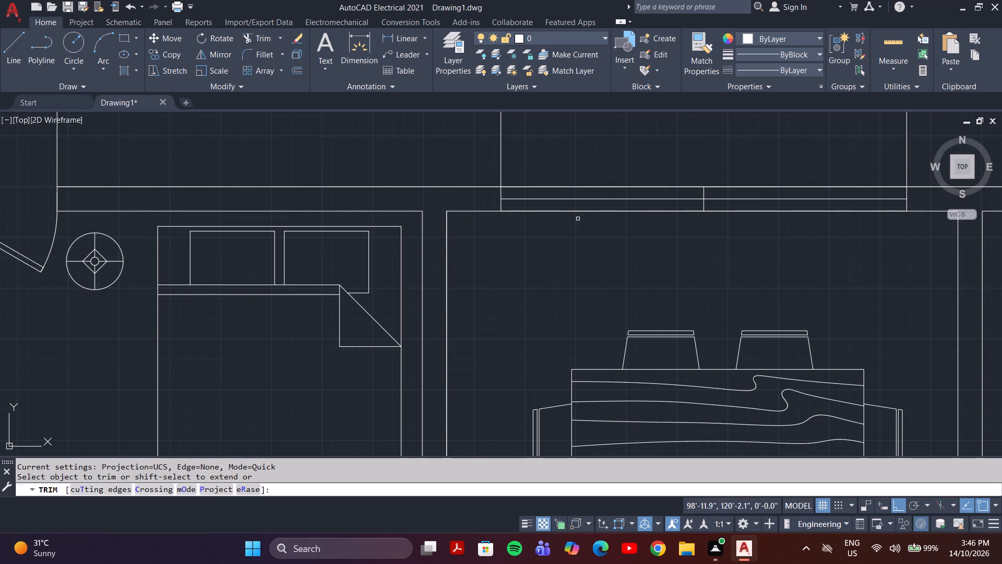
pyautogui.moveTo(591, 232); pyautogui.dragTo(580, 208)
pyautogui.moveTo(784, 181); pyautogui.dragTo(783, 191)
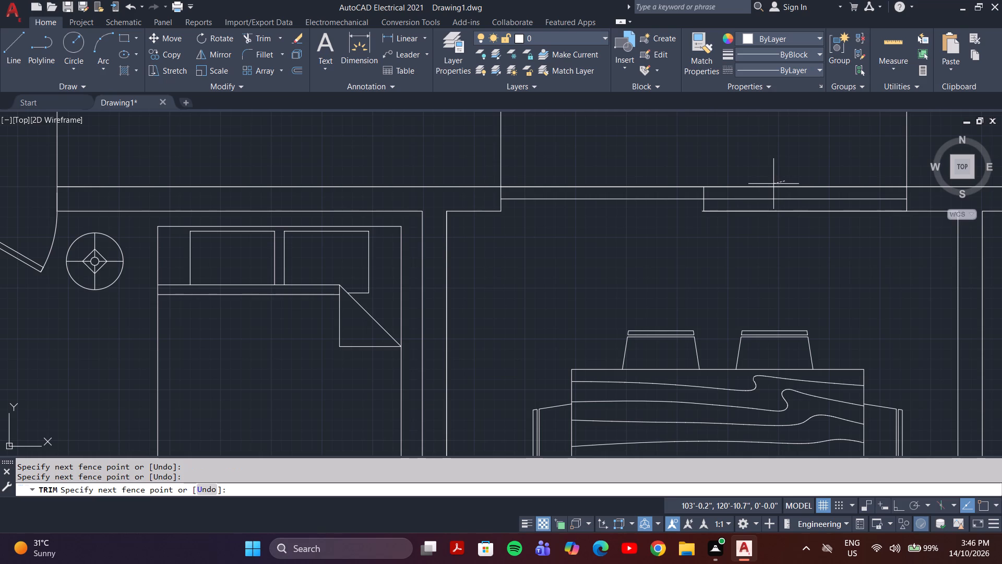
pyautogui.click(764, 189)
pyautogui.scroll(-2, 764, 190)
pyautogui.scroll(6, 748, 199)
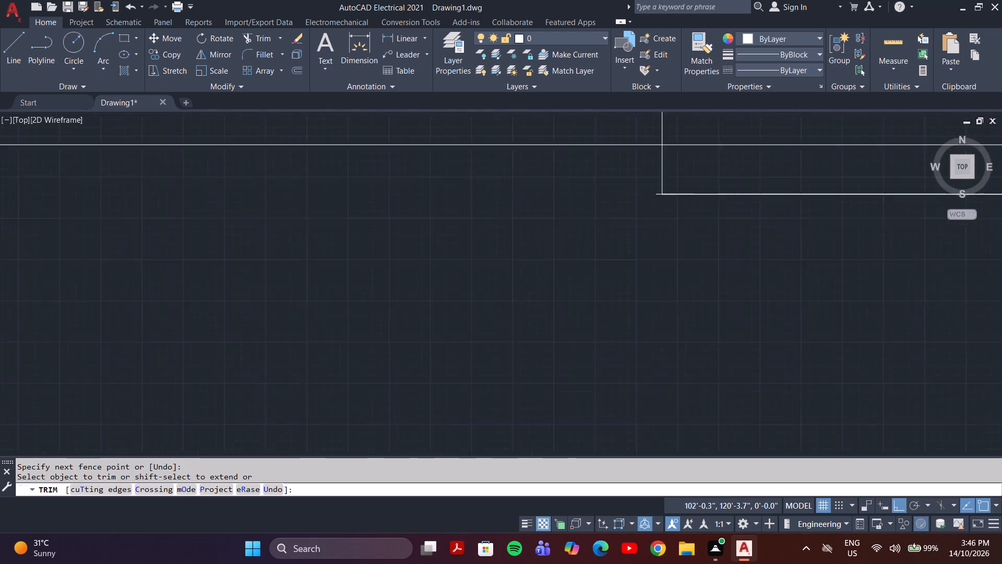
pyautogui.click(605, 192)
# Examine the overall floor plan, from the top wall down to the bottom rooms.
pyautogui.scroll(-6, 604, 199)
pyautogui.moveTo(575, 227); pyautogui.dragTo(539, 186, button='middle')
pyautogui.scroll(-2, 720, 195)
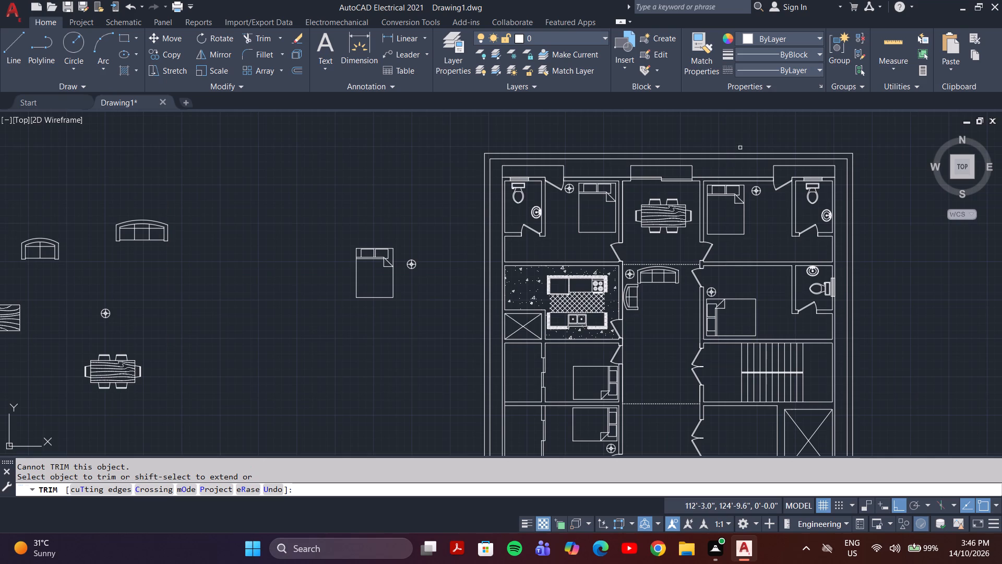
pyautogui.scroll(-3, 741, 166)
pyautogui.moveTo(753, 228); pyautogui.dragTo(694, 195, button='middle')
pyautogui.scroll(-1, 694, 195)
pyautogui.scroll(2, 694, 234)
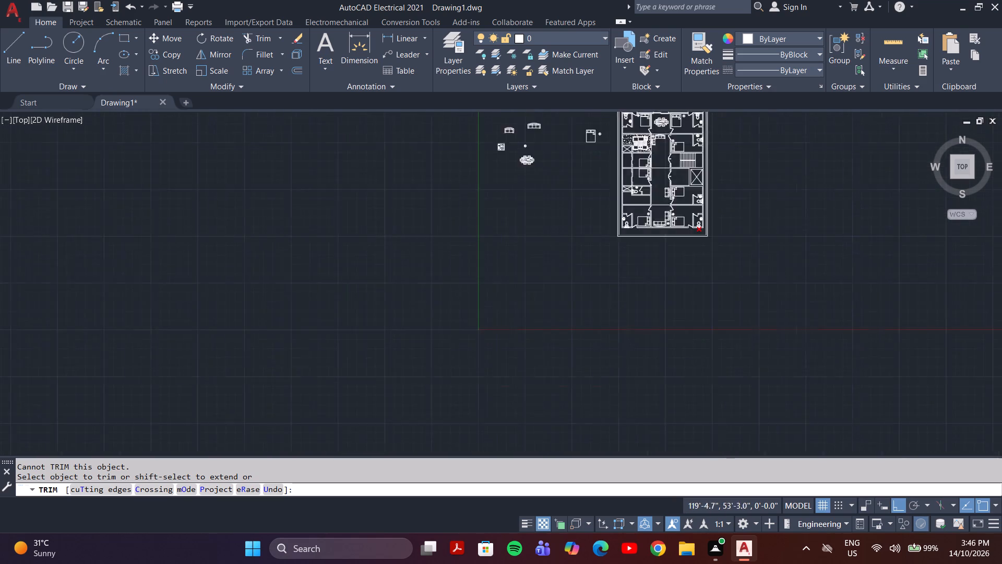
pyautogui.scroll(1, 694, 234)
pyautogui.moveTo(687, 149); pyautogui.dragTo(701, 363, button='middle')
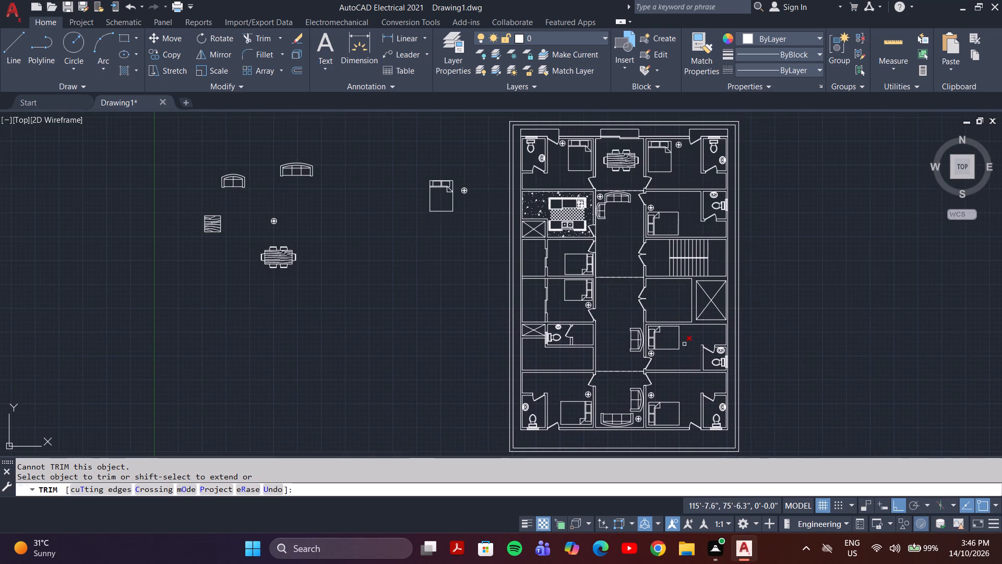
pyautogui.moveTo(690, 204); pyautogui.dragTo(690, 264, button='middle')
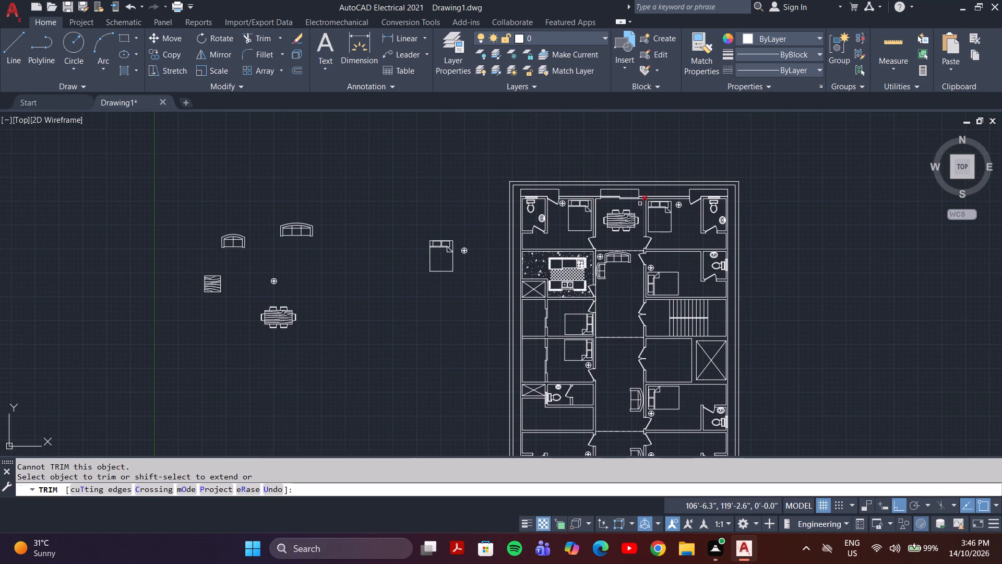
pyautogui.scroll(4, 629, 200)
pyautogui.scroll(-5, 629, 200)
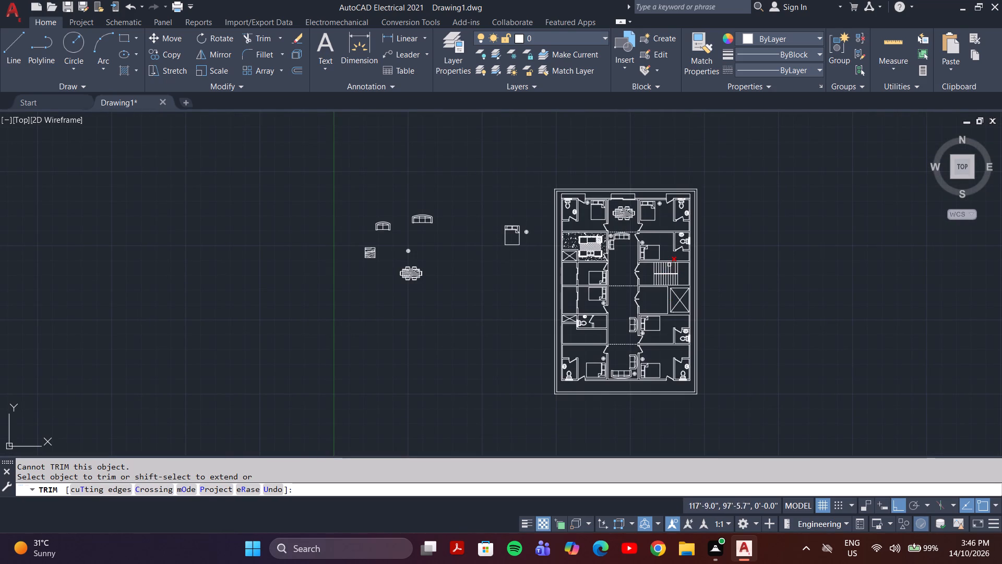
pyautogui.press('Escape')
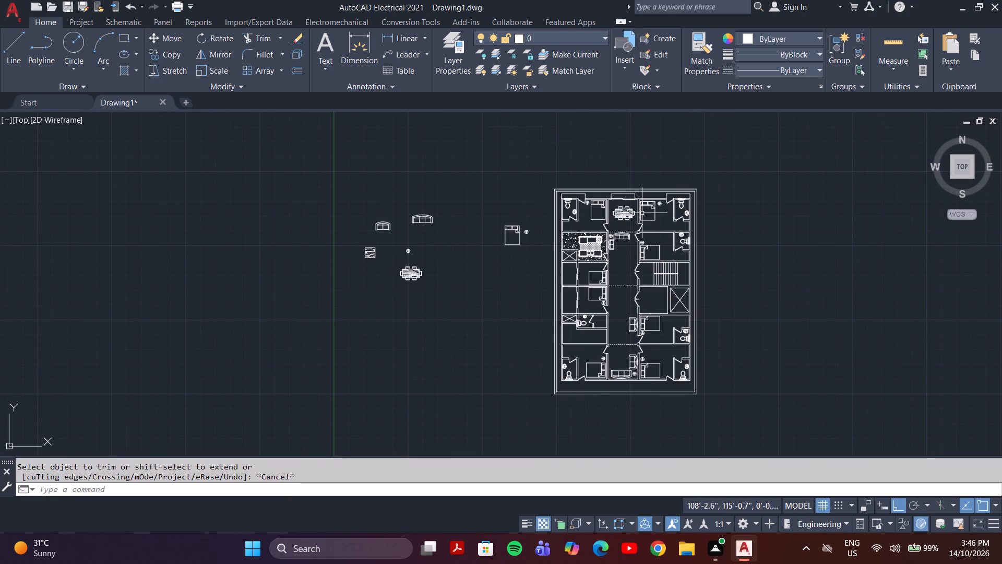
# Move the three outline lines above the dining room about 66' straight down, just outside the bottom wall below the sofa area.
pyautogui.scroll(7, 630, 201)
pyautogui.moveTo(673, 151); pyautogui.dragTo(587, 358, button='middle')
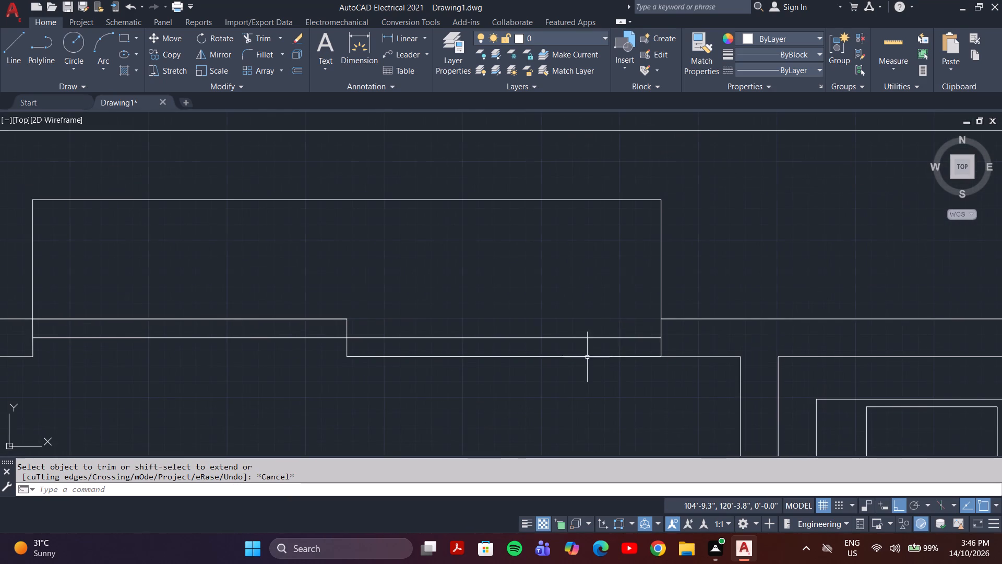
pyautogui.click(691, 187)
pyautogui.scroll(-1, 306, 244)
pyautogui.moveTo(306, 244); pyautogui.dragTo(397, 245, button='middle')
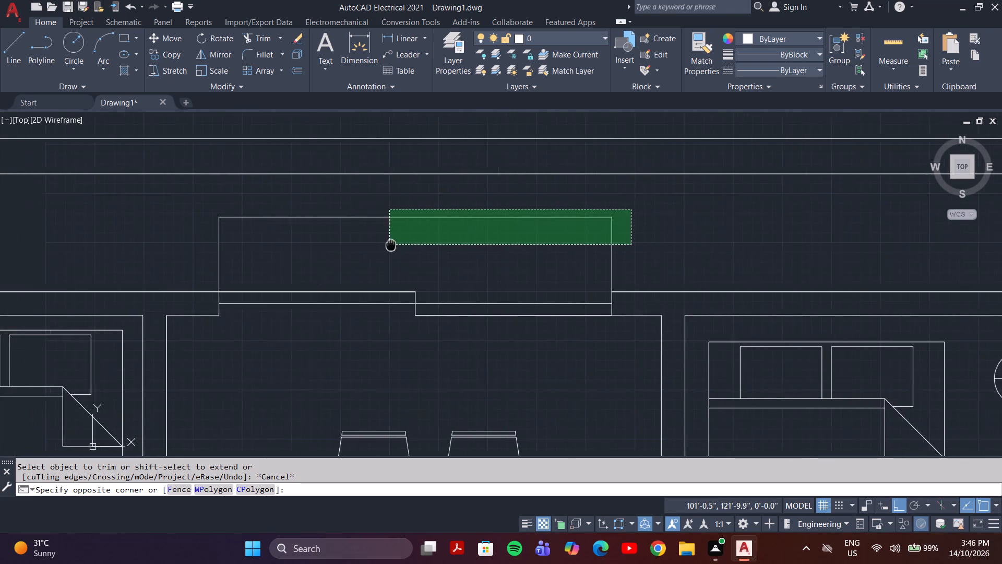
pyautogui.moveTo(397, 245); pyautogui.dragTo(496, 240, button='middle')
pyautogui.click(279, 246)
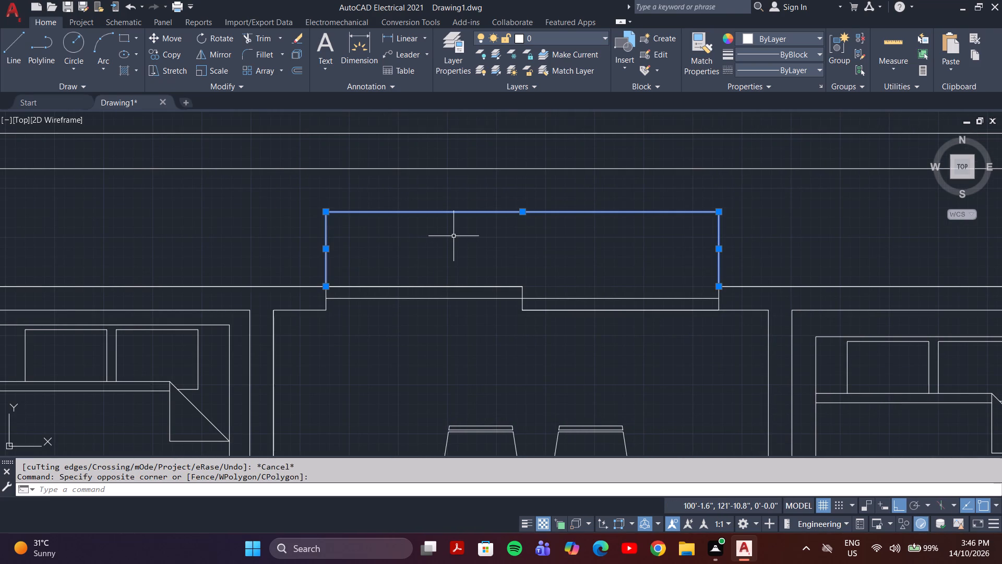
pyautogui.press('m')
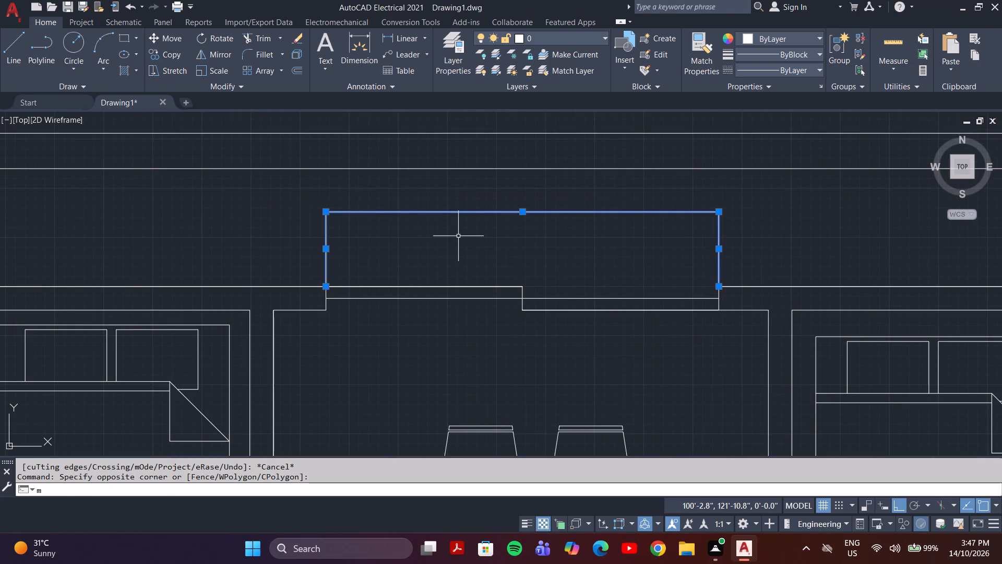
pyautogui.press('Return')
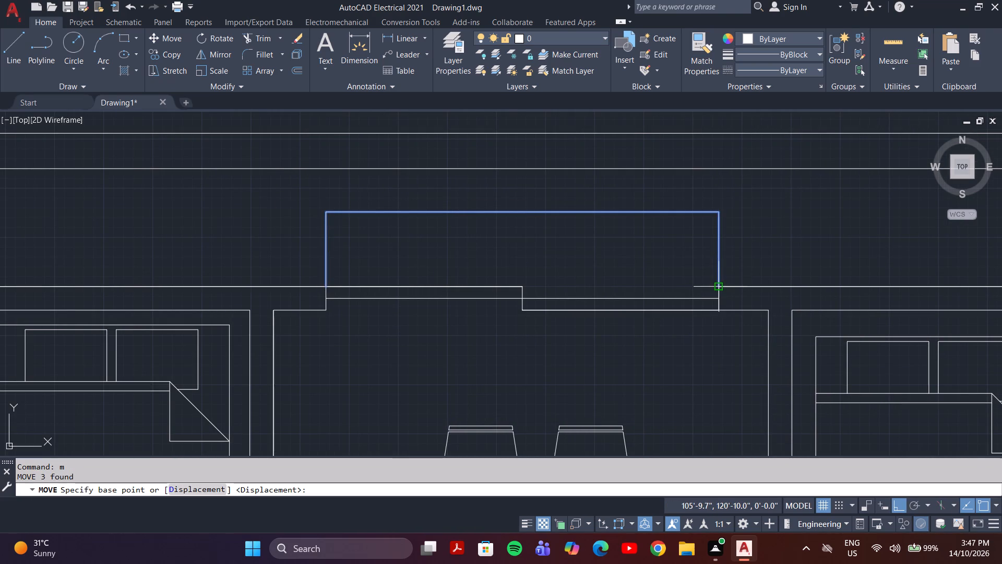
pyautogui.click(718, 288)
pyautogui.scroll(-6, 706, 326)
pyautogui.moveTo(700, 330); pyautogui.dragTo(685, 274, button='middle')
pyautogui.scroll(-2, 690, 385)
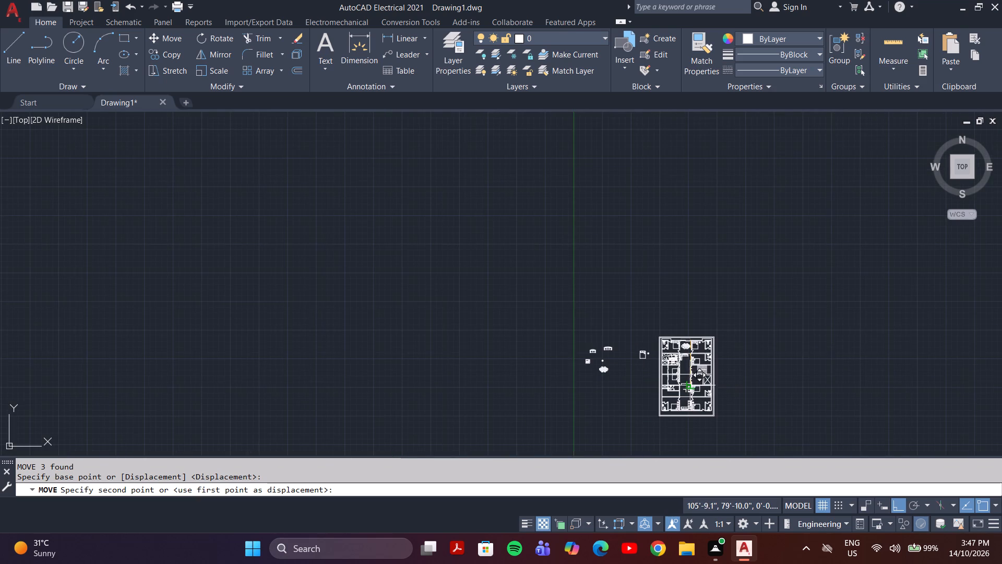
pyautogui.moveTo(691, 388); pyautogui.dragTo(663, 315, button='middle')
pyautogui.scroll(5, 665, 357)
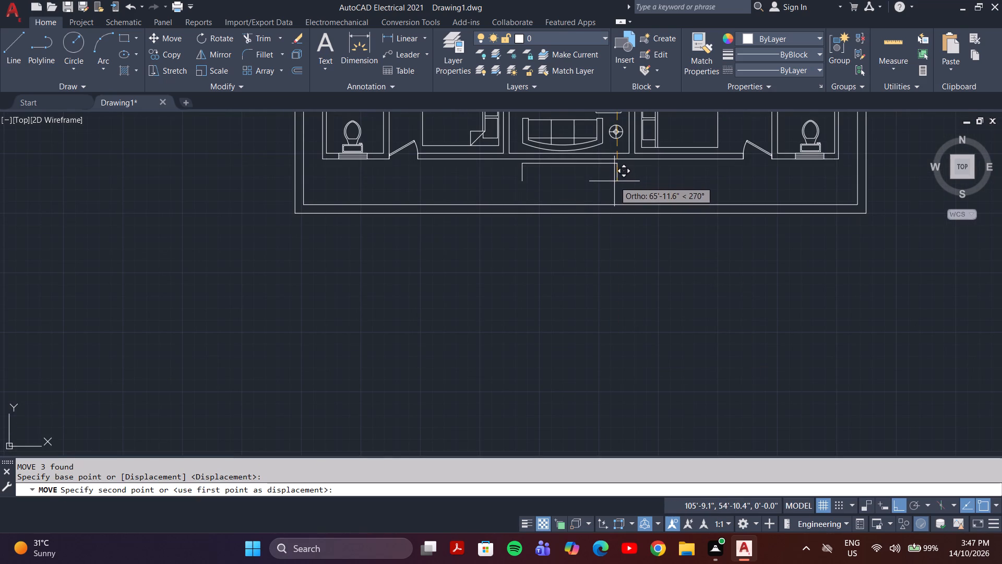
pyautogui.click(614, 181)
pyautogui.press('Escape')
# Rotate the three outline lines below the sofa area 180° about the lower end of their right side.
pyautogui.click(626, 169)
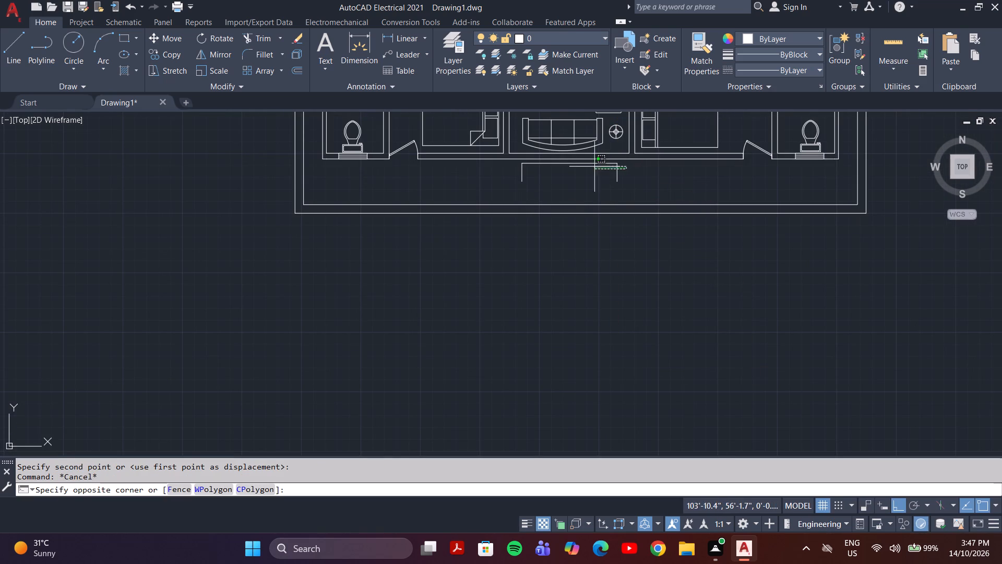
pyautogui.scroll(4, 507, 163)
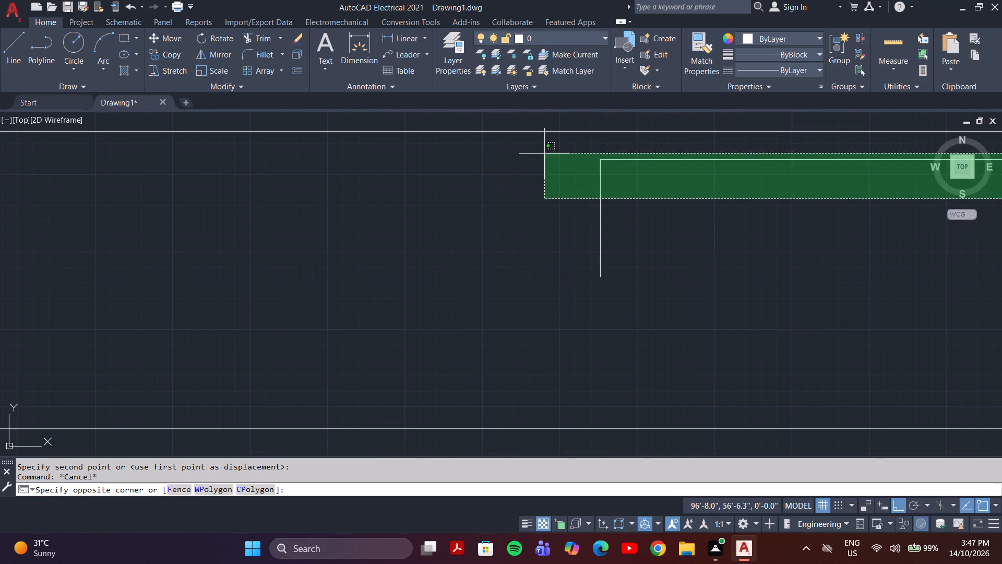
pyautogui.click(544, 154)
pyautogui.scroll(-4, 580, 236)
pyautogui.press('r')
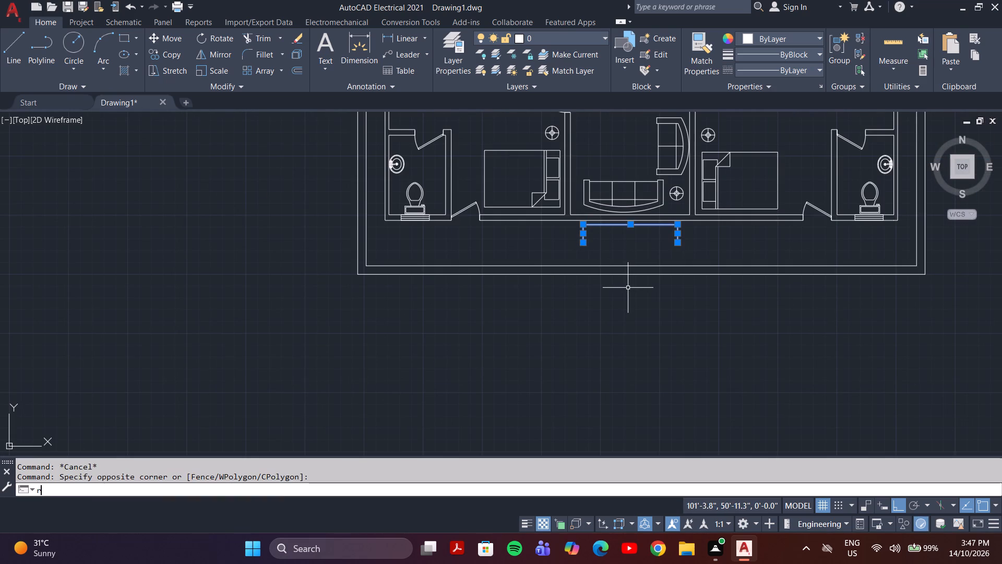
pyautogui.press('o')
pyautogui.press('Return')
pyautogui.click(675, 244)
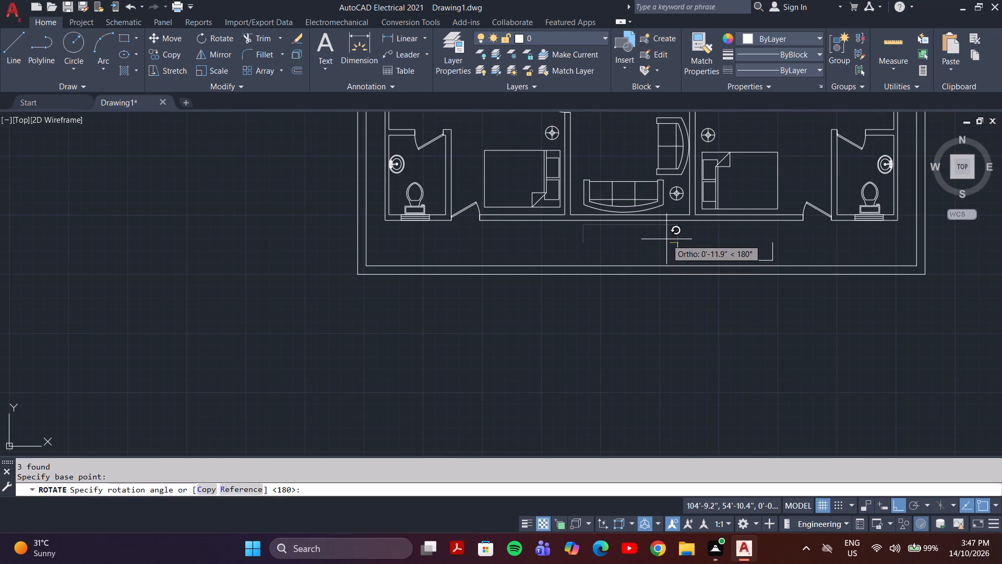
pyautogui.click(666, 238)
# Move the rotated three-line outline so its open side sits against the bottom wall's outer face below the sofa.
pyautogui.click(786, 238)
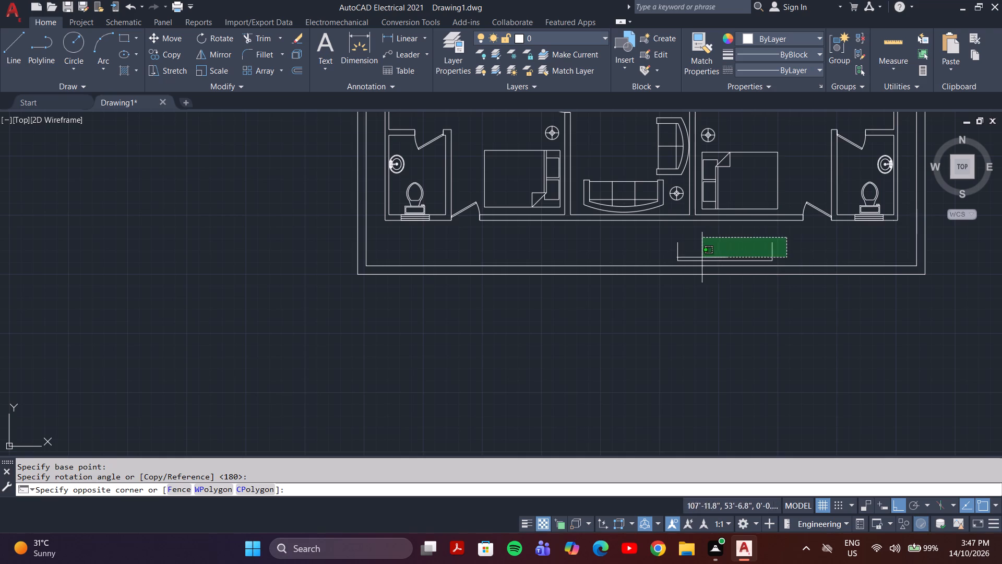
pyautogui.scroll(3, 656, 264)
pyautogui.click(657, 260)
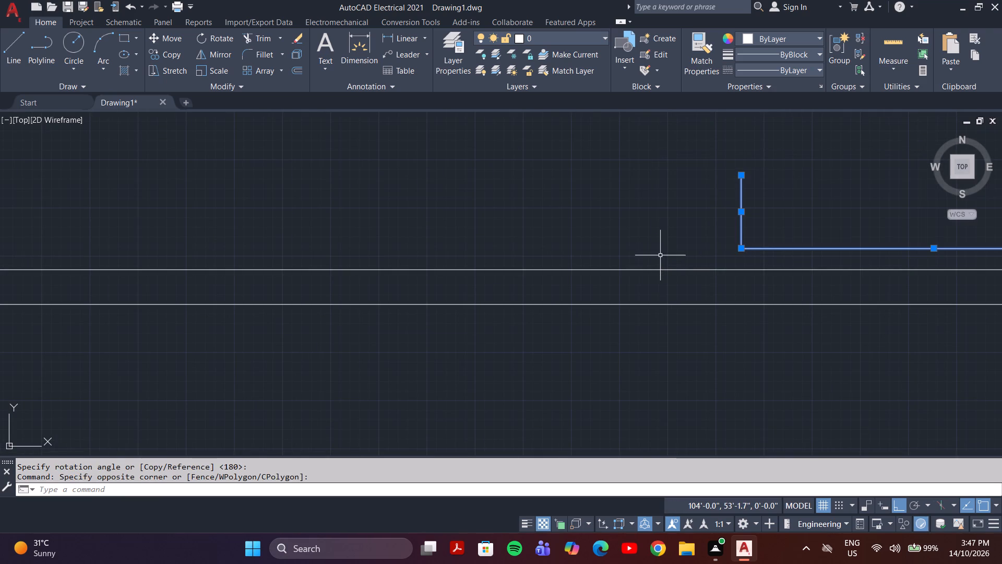
pyautogui.moveTo(660, 255); pyautogui.dragTo(522, 365, button='middle')
pyautogui.scroll(-3, 521, 339)
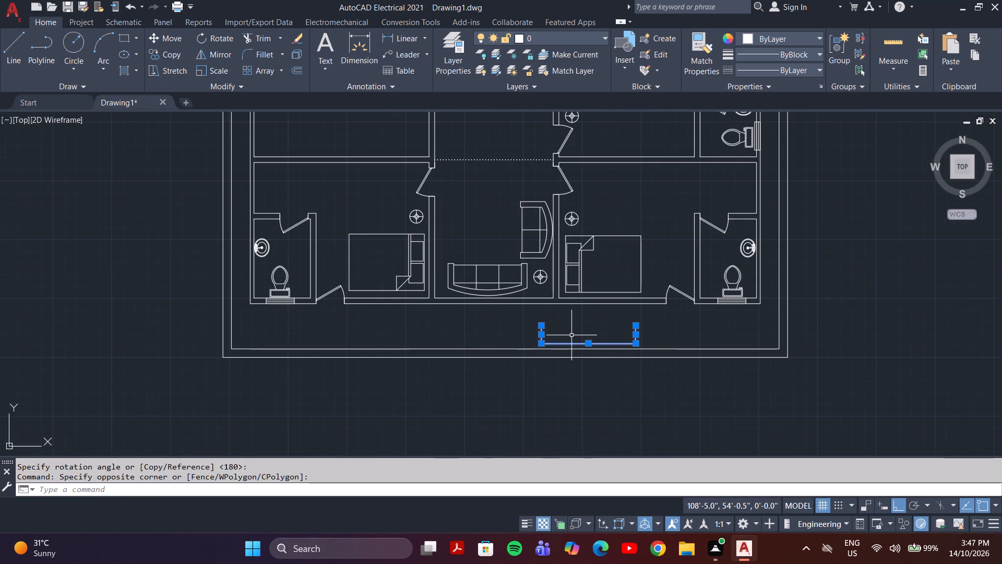
pyautogui.press('m')
pyautogui.press('Return')
pyautogui.click(636, 326)
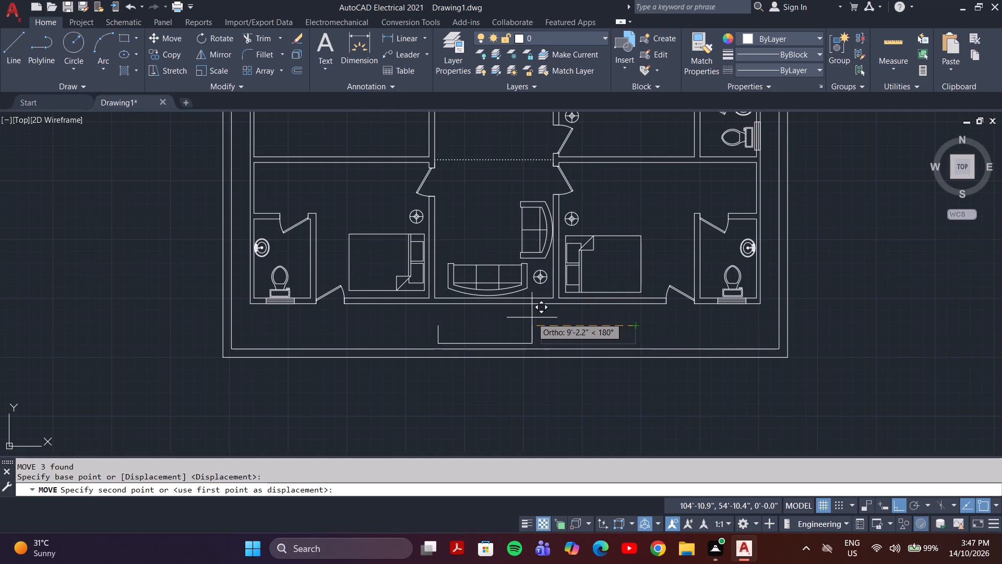
pyautogui.press('F8')
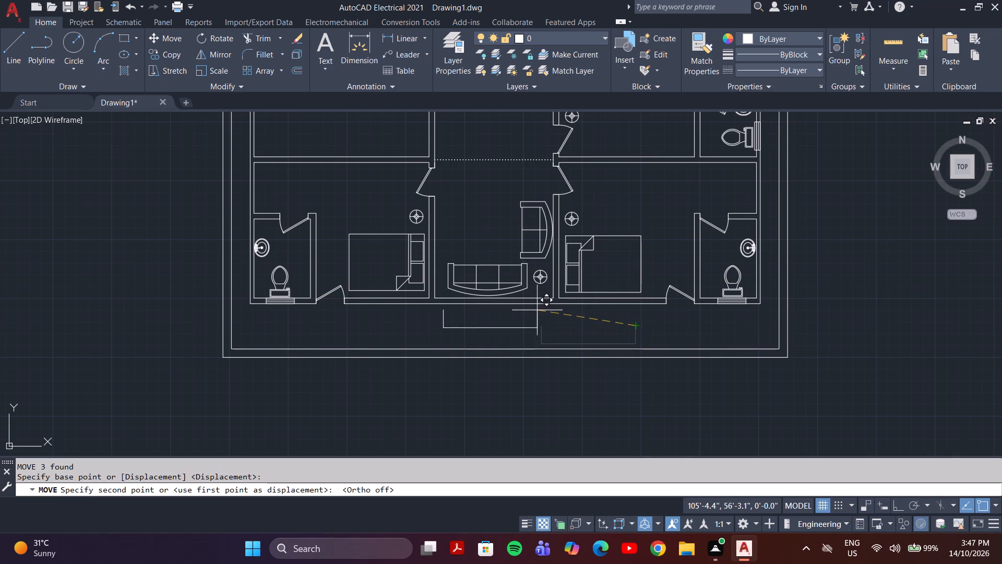
pyautogui.scroll(3, 537, 309)
pyautogui.click(535, 291)
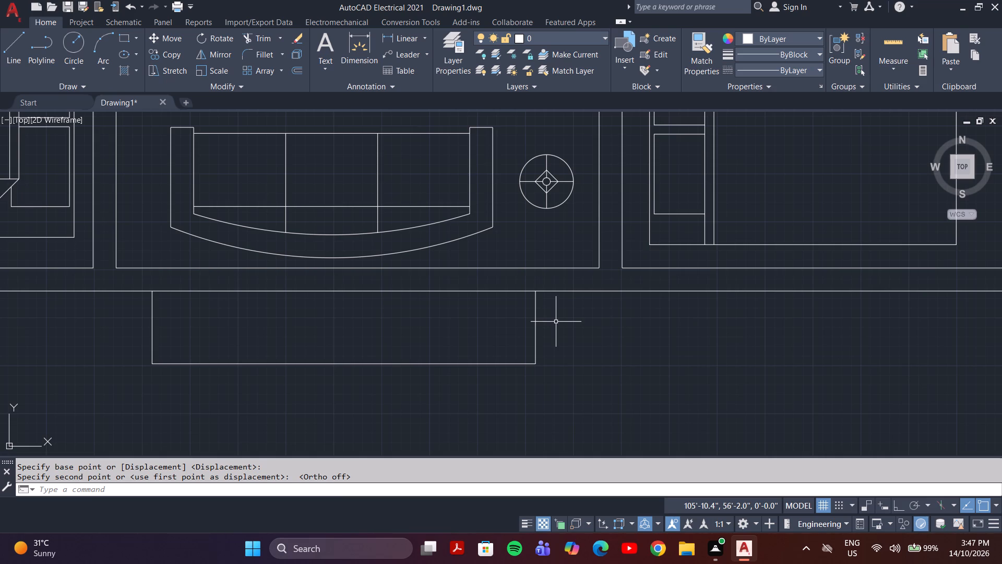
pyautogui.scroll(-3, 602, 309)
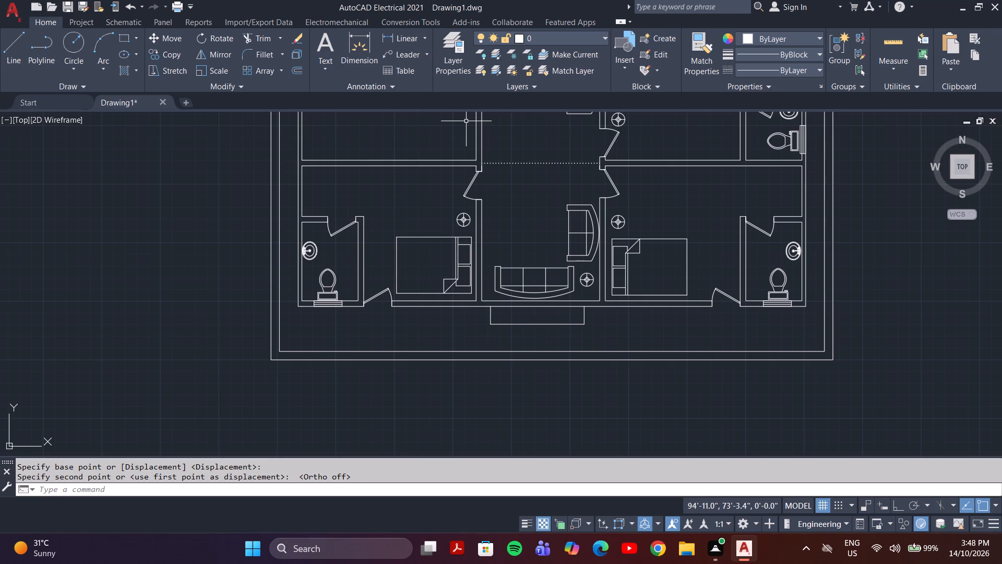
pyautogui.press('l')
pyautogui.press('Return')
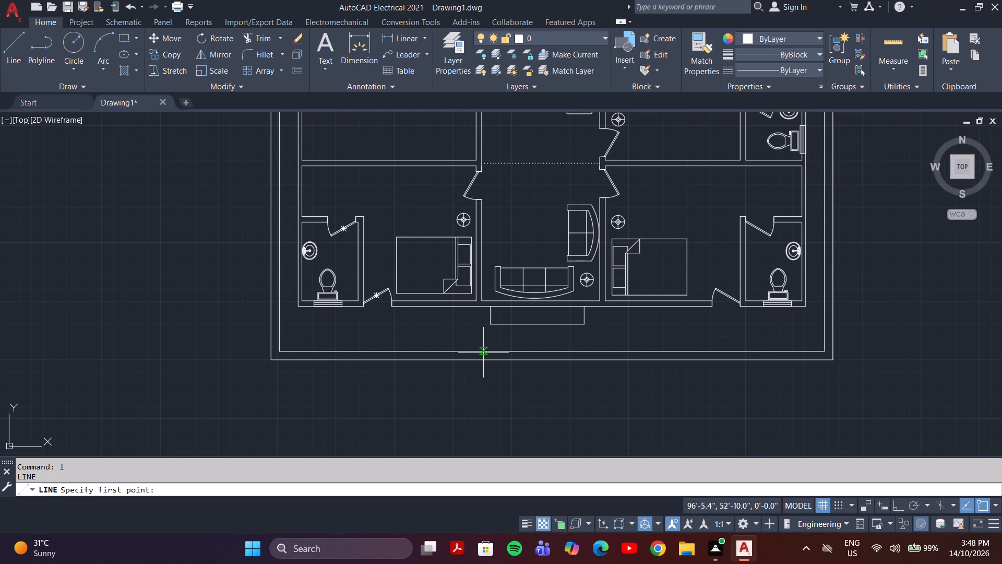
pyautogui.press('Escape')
# Move the outline along the bottom wall so its upper right end meets the outer corner beside the lower-left bedroom's exterior door.
pyautogui.click(604, 320)
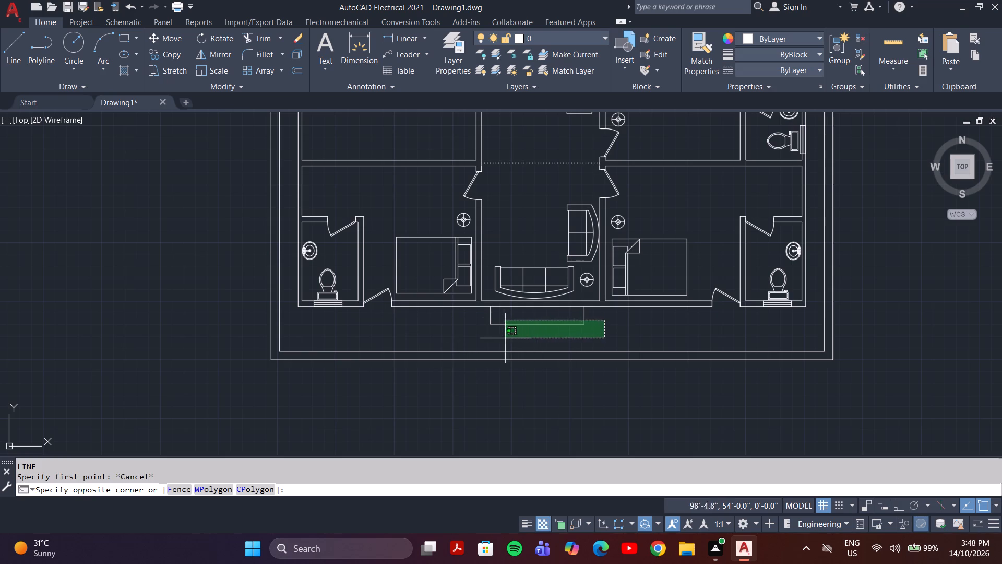
pyautogui.click(467, 340)
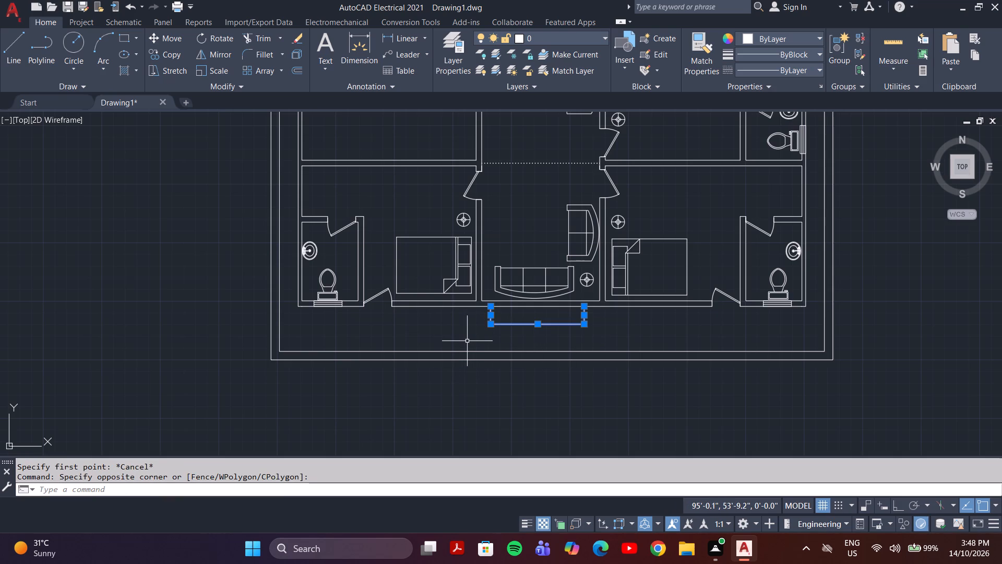
pyautogui.press('m')
pyautogui.press('Return')
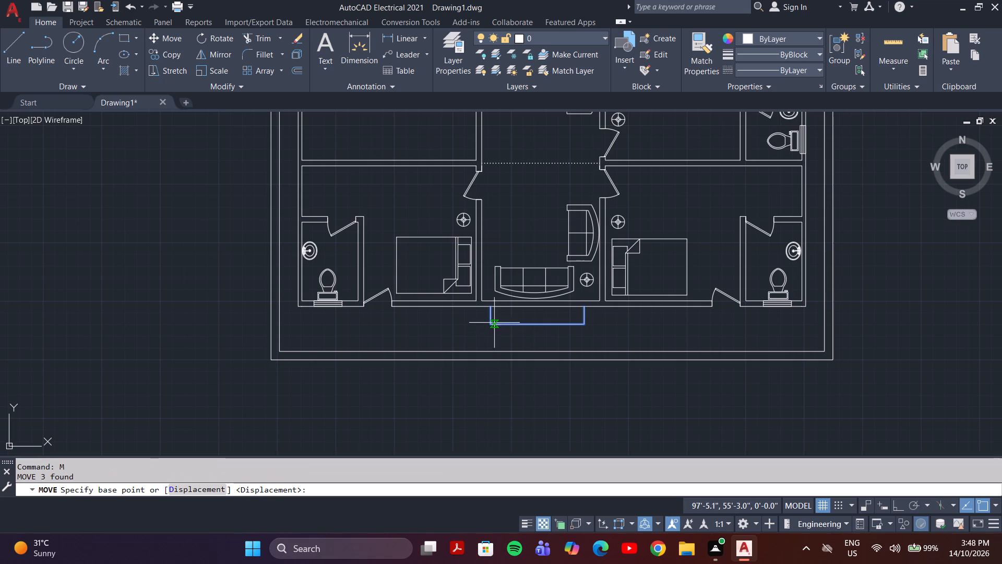
pyautogui.click(583, 307)
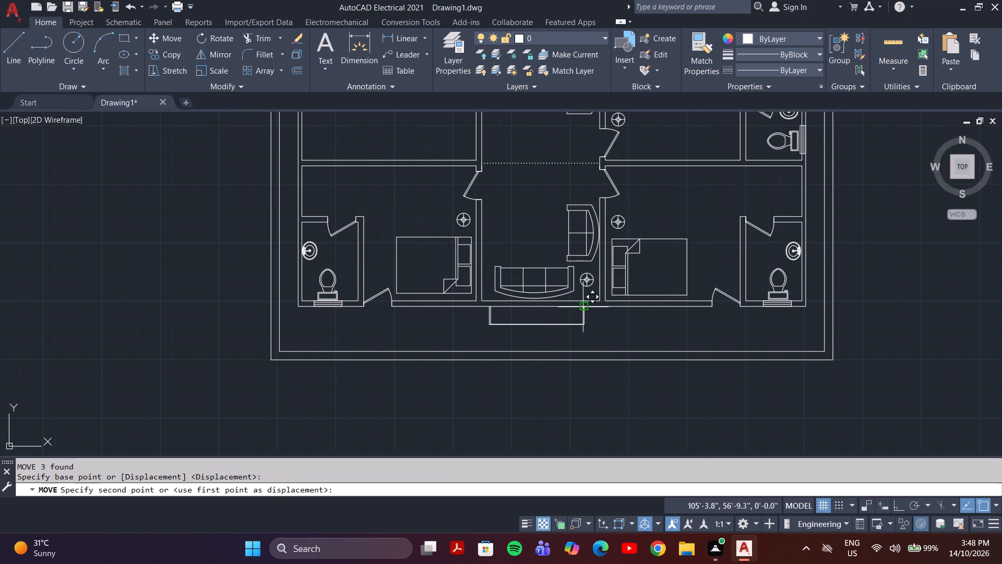
pyautogui.scroll(4, 391, 315)
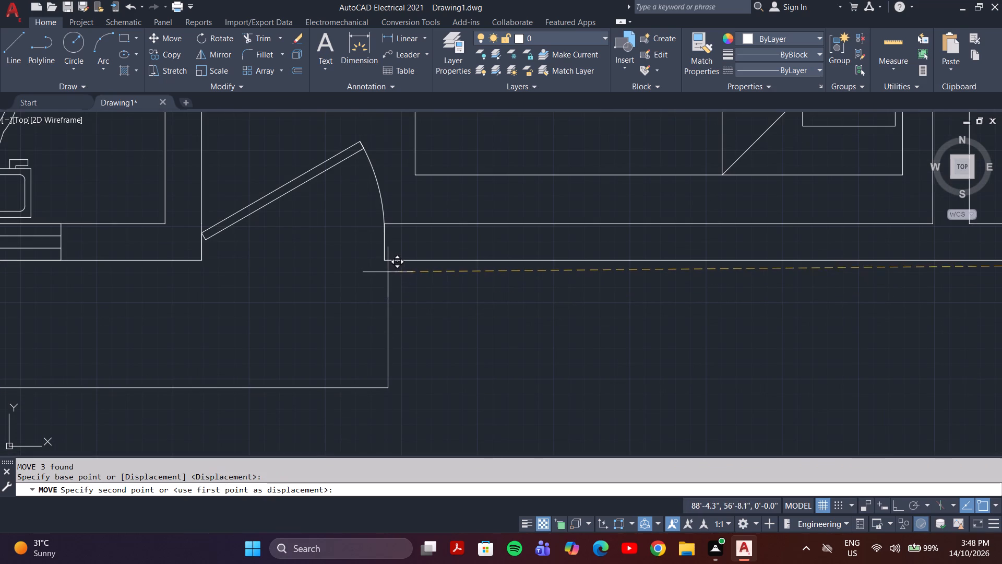
pyautogui.click(384, 262)
pyautogui.scroll(-4, 383, 272)
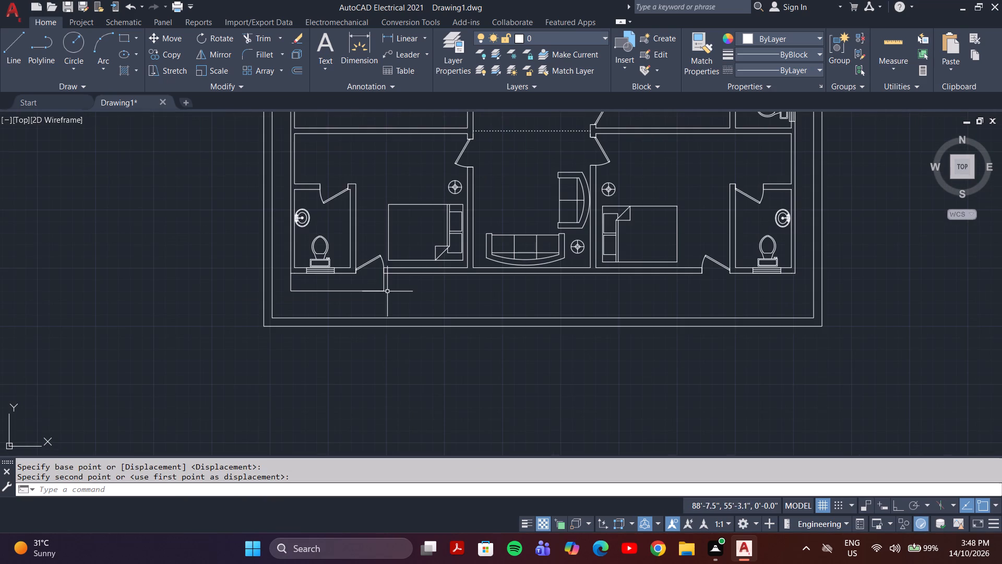
# Copy the three-line outline along the bottom wall to below the sofa area and to the building's lower-right outer corner.
pyautogui.click(394, 285)
pyautogui.click(351, 288)
pyautogui.click(345, 282)
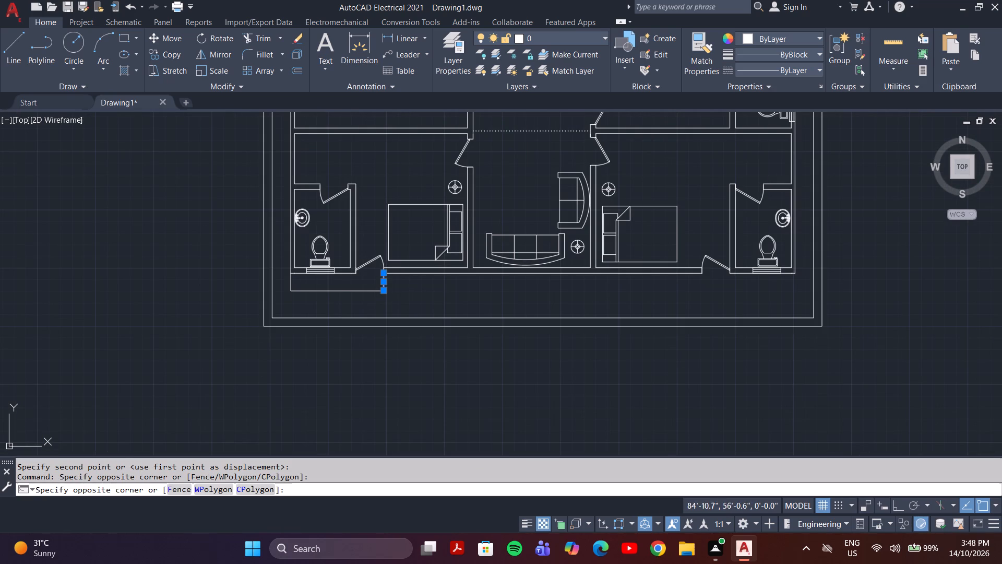
pyautogui.click(279, 298)
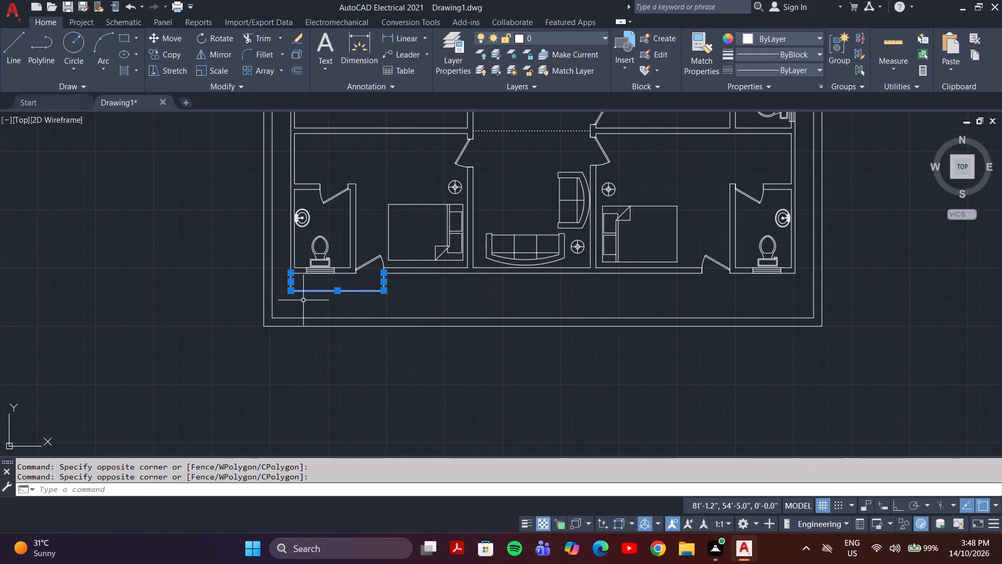
pyautogui.write('co')
pyautogui.press('Return')
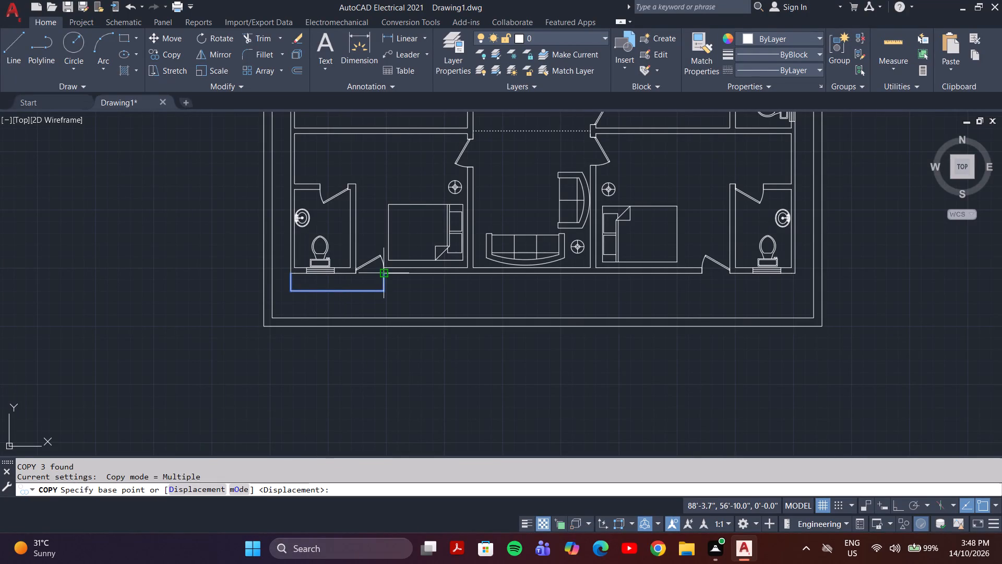
pyautogui.click(385, 272)
pyautogui.moveTo(568, 284); pyautogui.dragTo(532, 319, button='middle')
pyautogui.scroll(3, 531, 319)
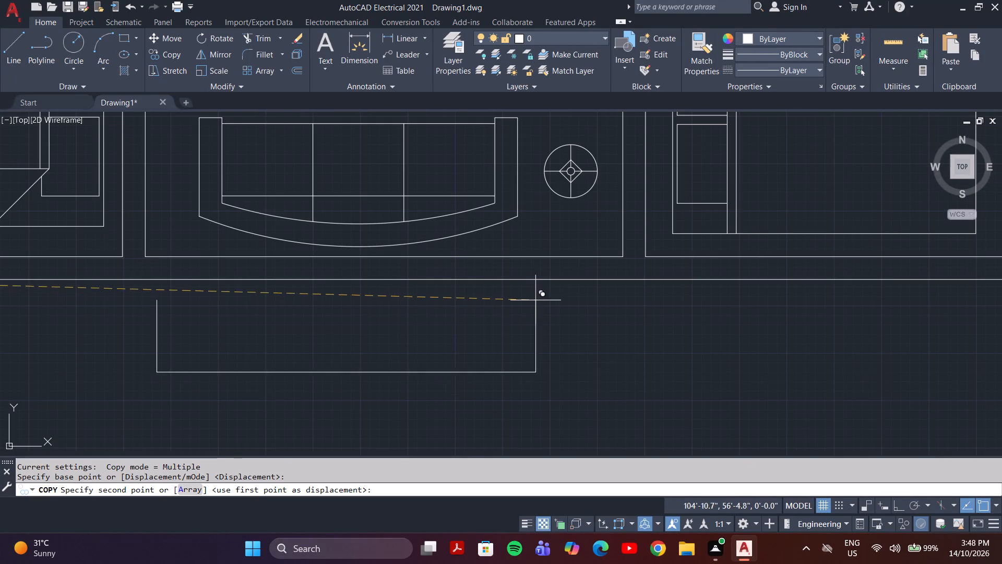
pyautogui.click(549, 281)
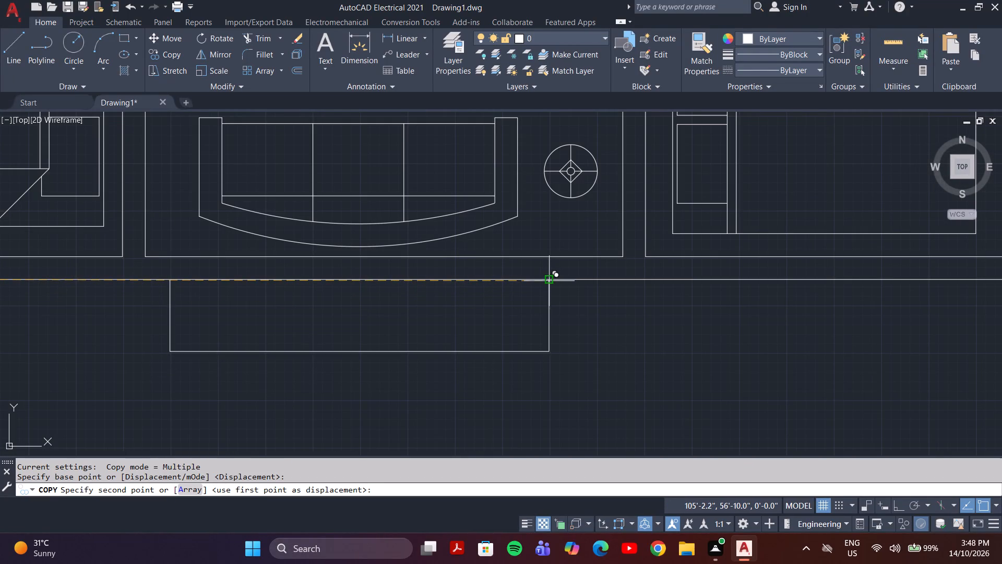
pyautogui.scroll(-2, 576, 285)
pyautogui.scroll(-1, 785, 302)
pyautogui.moveTo(785, 302); pyautogui.dragTo(626, 321, button='middle')
pyautogui.scroll(4, 678, 315)
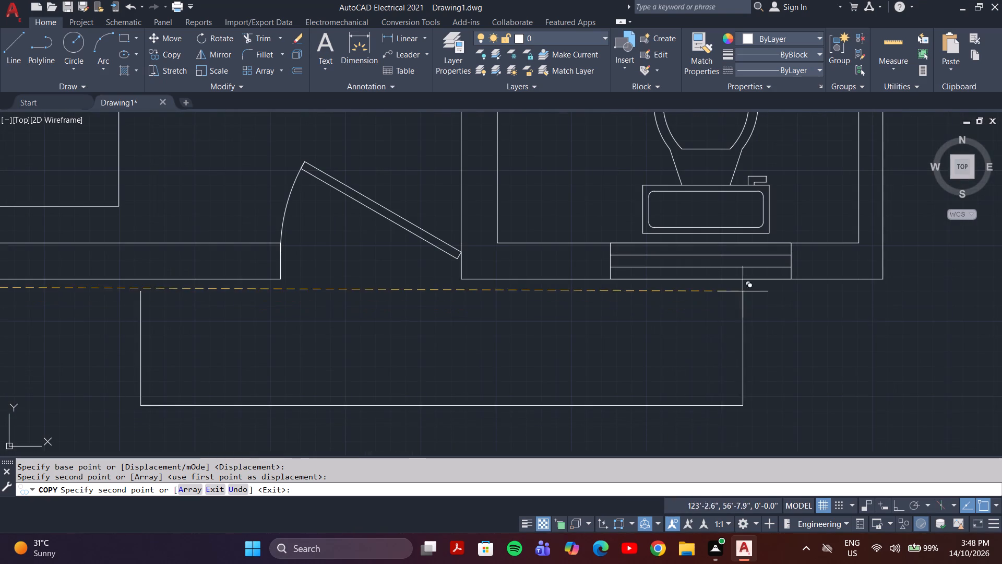
pyautogui.click(882, 278)
pyautogui.scroll(-2, 868, 286)
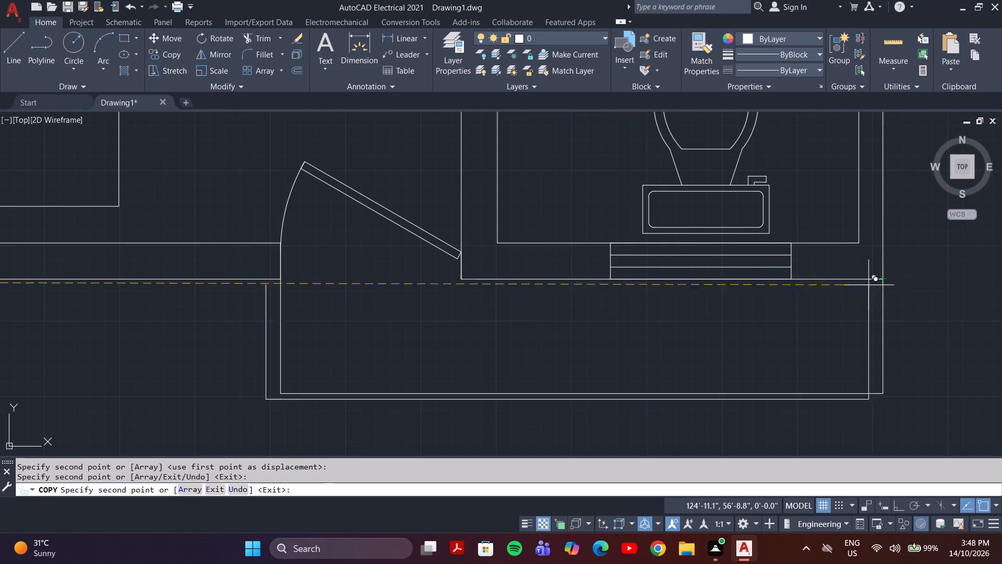
pyautogui.scroll(-1, 866, 288)
pyautogui.press('Escape')
# Draw three lines forming a second strip, 1'-6" deep and equally wide, directly below the middle outline under the sofa area.
pyautogui.scroll(-2, 744, 334)
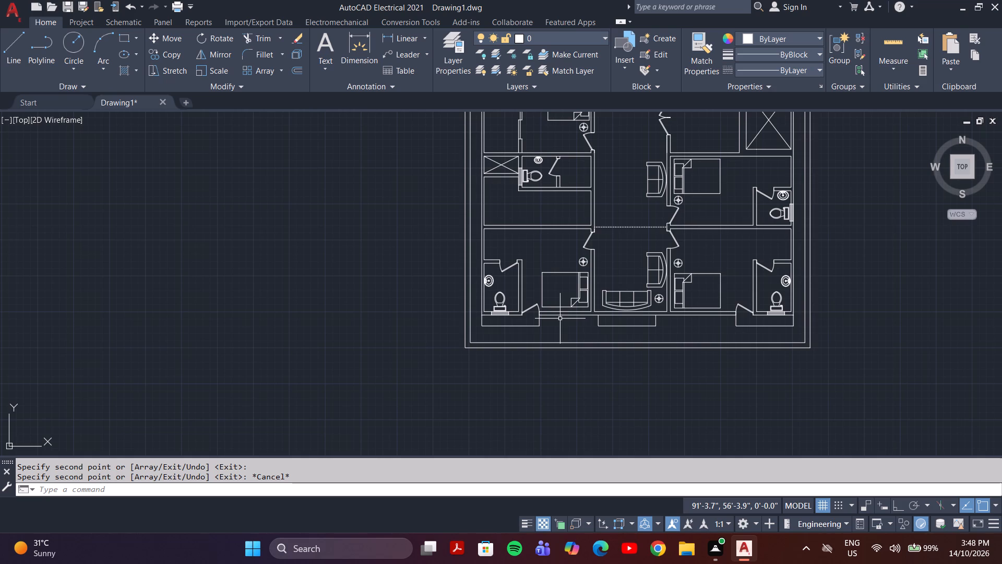
pyautogui.scroll(3, 530, 336)
pyautogui.scroll(-4, 472, 322)
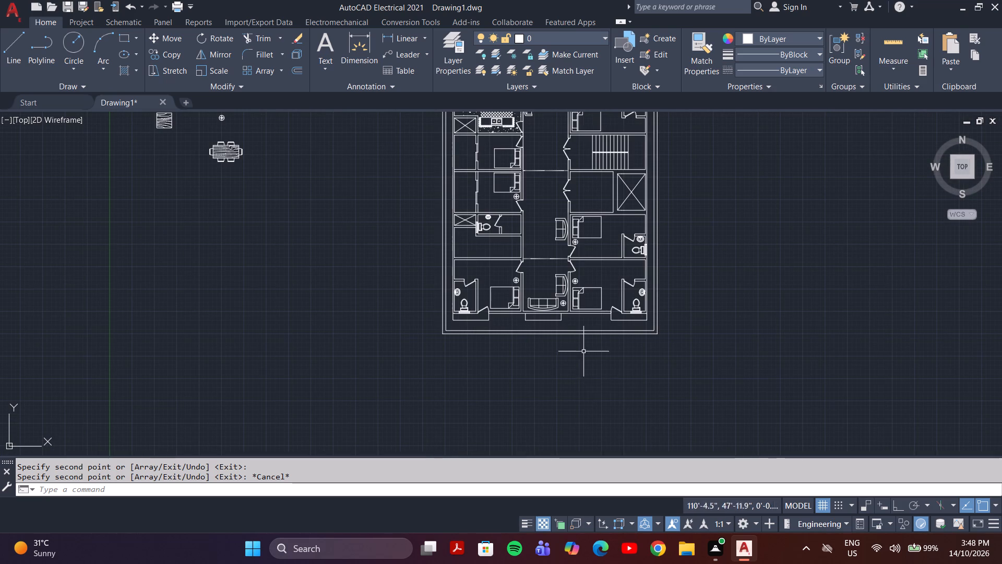
pyautogui.scroll(3, 599, 341)
pyautogui.press('l')
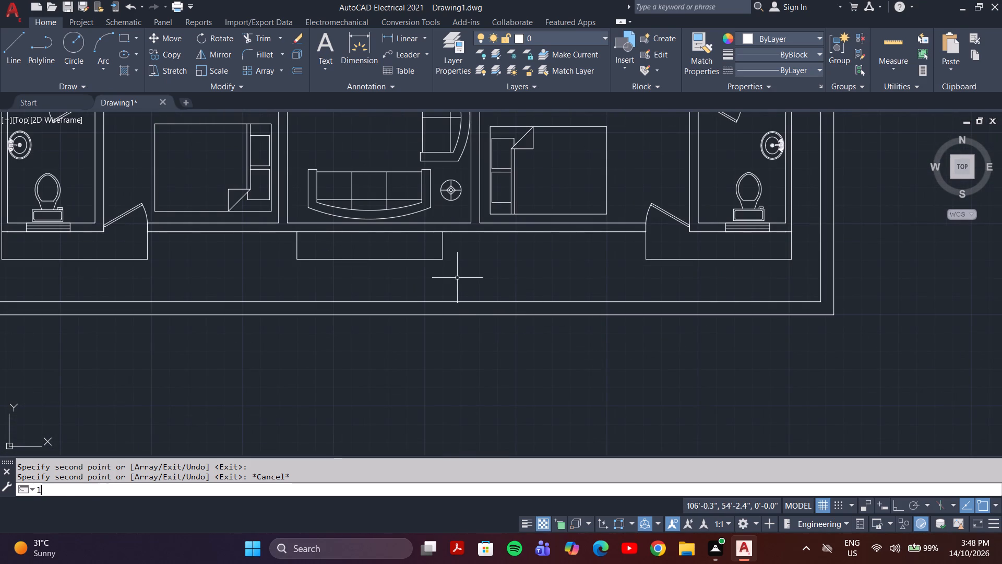
pyautogui.press('Return')
pyautogui.click(444, 260)
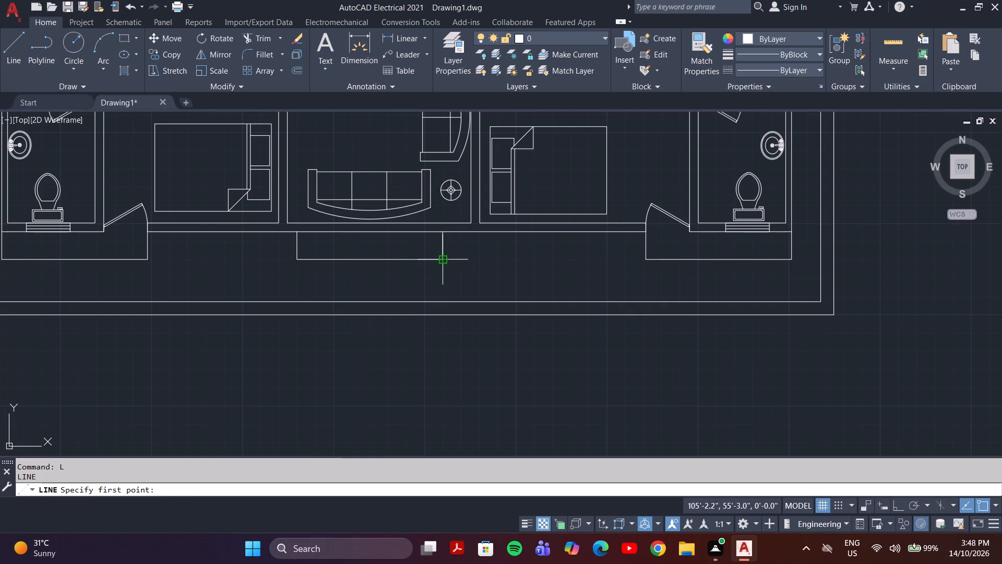
pyautogui.press('F8')
pyautogui.click(447, 286)
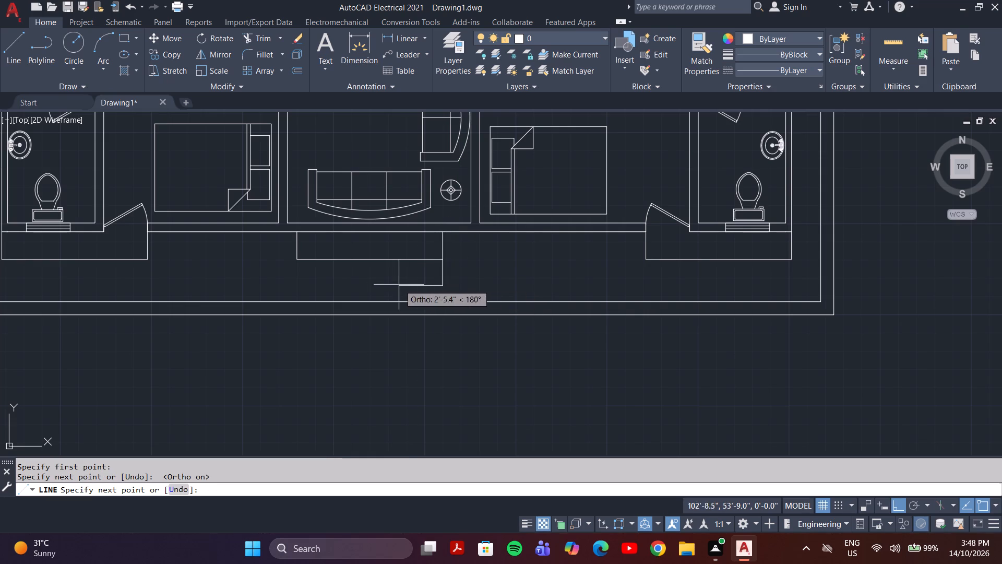
pyautogui.click(296, 281)
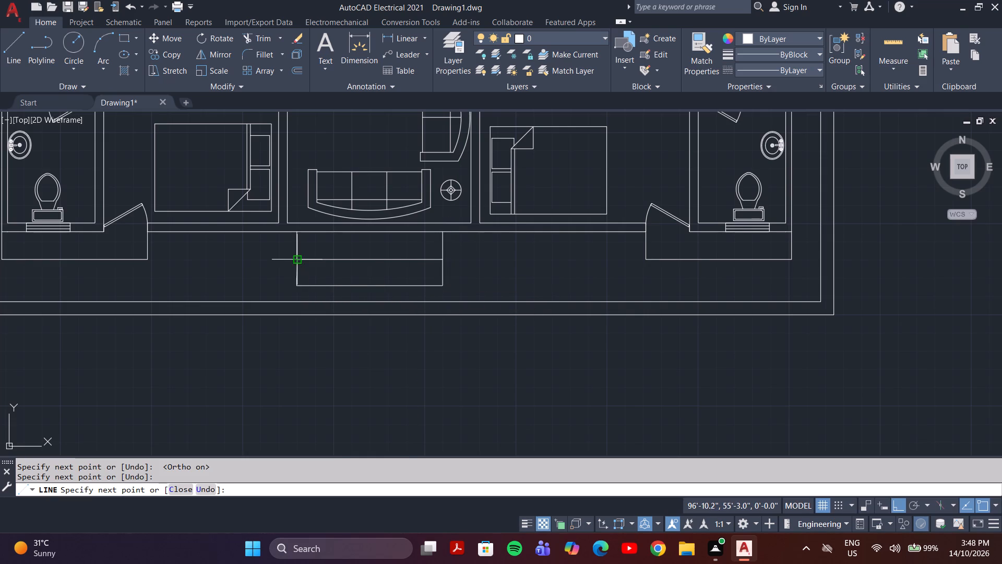
pyautogui.click(295, 260)
pyautogui.press('Escape')
# Copy the three-line second strip under the sofa area to directly below the outline at the building's lower-right corner.
pyautogui.scroll(-2, 325, 262)
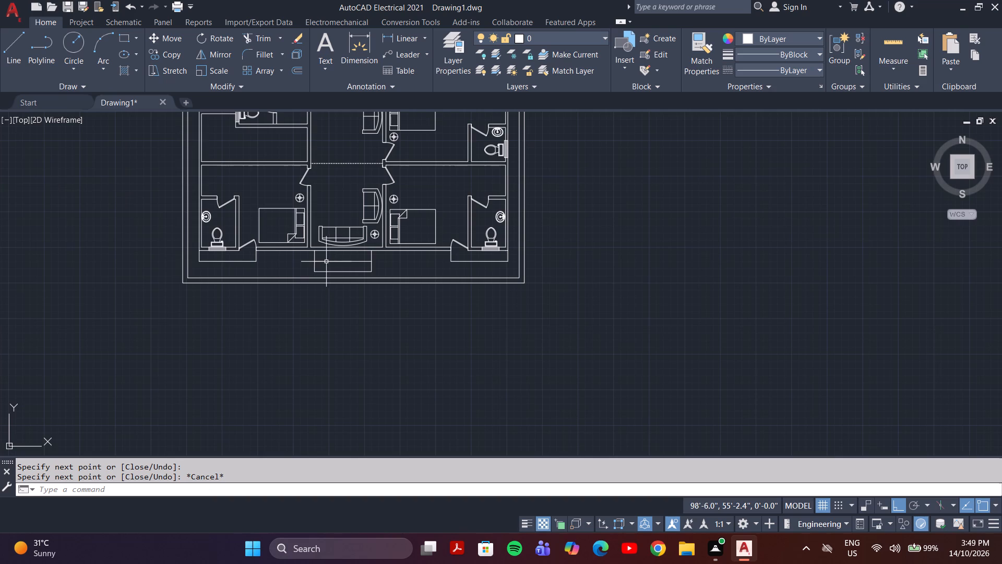
pyautogui.click(330, 268)
pyautogui.click(306, 272)
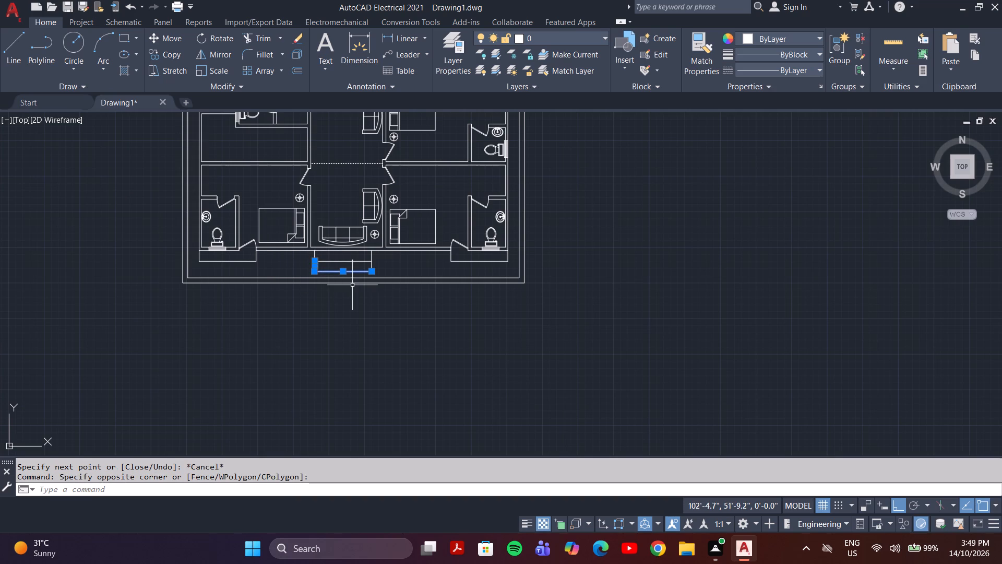
pyautogui.scroll(4, 352, 276)
pyautogui.click(476, 204)
pyautogui.click(445, 224)
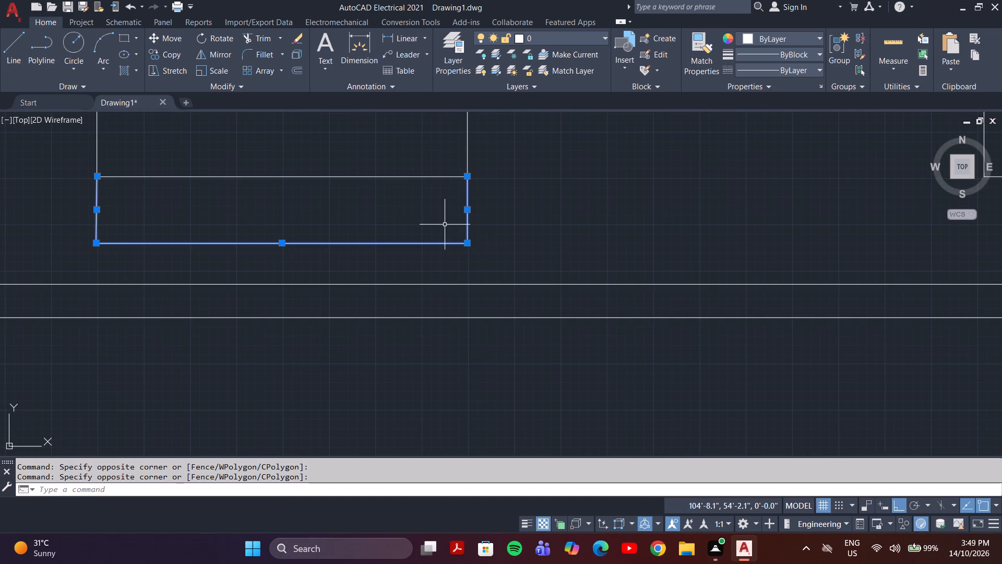
pyautogui.write('co')
pyautogui.press('Return')
pyautogui.click(466, 178)
pyautogui.scroll(-5, 654, 187)
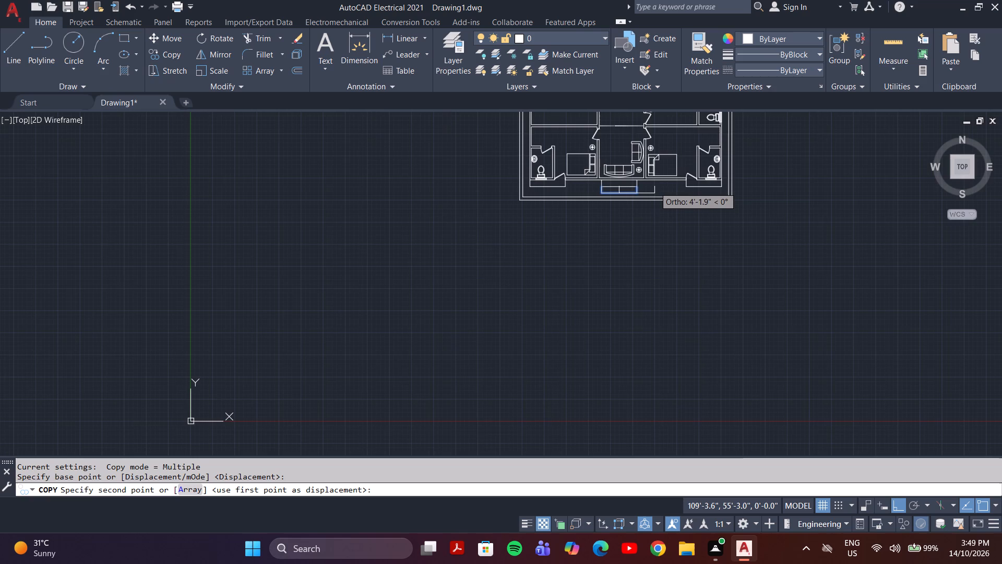
pyautogui.moveTo(655, 187); pyautogui.dragTo(425, 205, button='middle')
pyautogui.scroll(4, 470, 204)
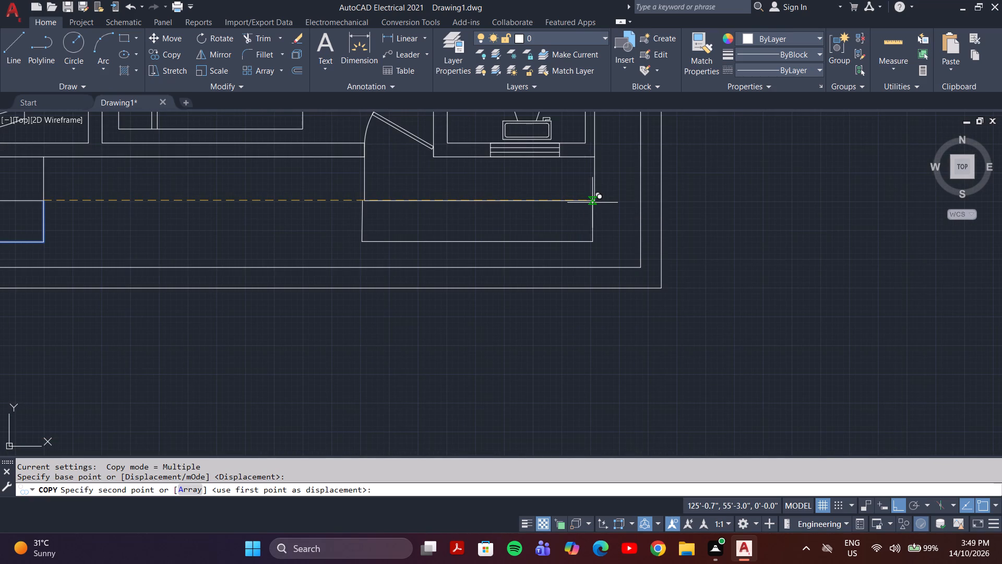
pyautogui.click(595, 199)
# Place another copy of the strip directly below the outline at the lower-left bedroom's exterior door.
pyautogui.scroll(-2, 291, 206)
pyautogui.moveTo(296, 203); pyautogui.dragTo(528, 222, button='middle')
pyautogui.scroll(3, 233, 228)
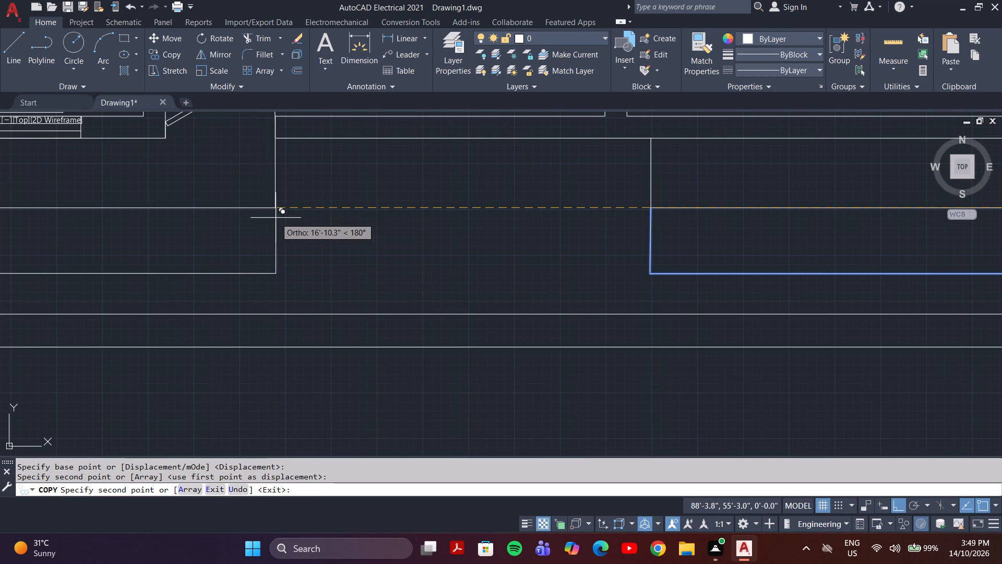
pyautogui.click(275, 207)
pyautogui.press('Escape')
pyautogui.scroll(-2, 253, 217)
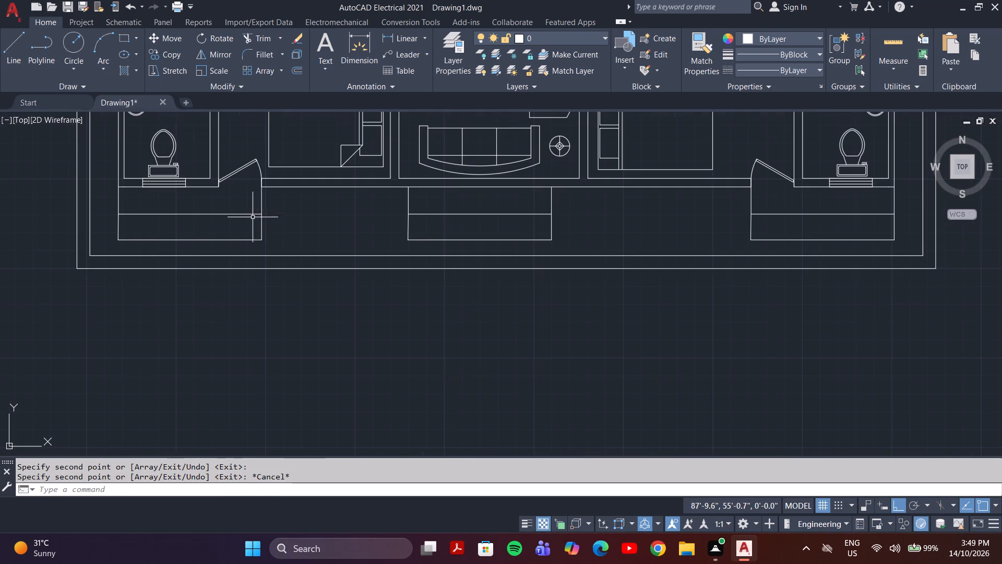
# Trim away the horizontal dividing line inside each of the three projections along the bottom wall.
pyautogui.write('tr')
pyautogui.press('Return')
pyautogui.click(234, 217)
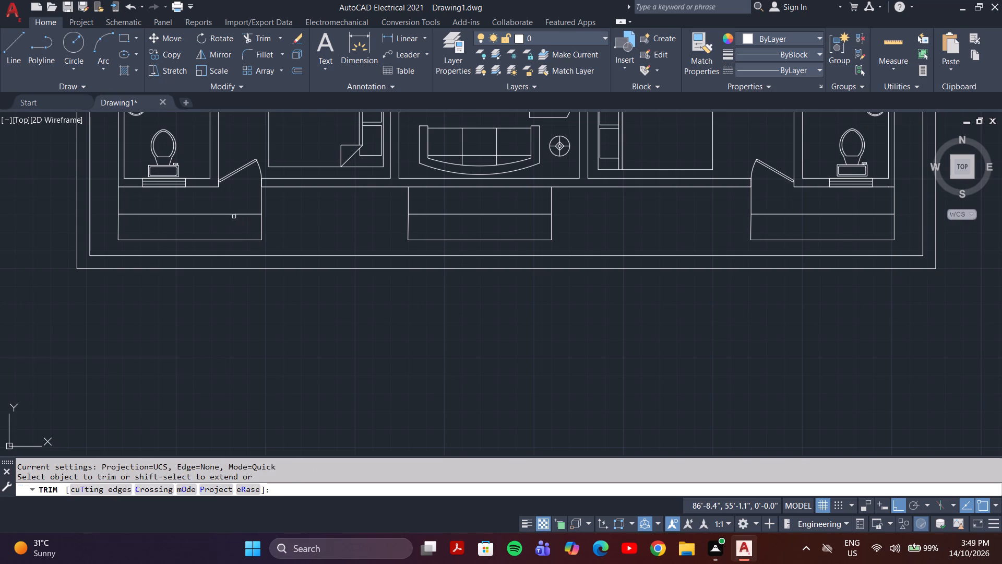
pyautogui.click(236, 206)
pyautogui.click(497, 224)
pyautogui.click(497, 211)
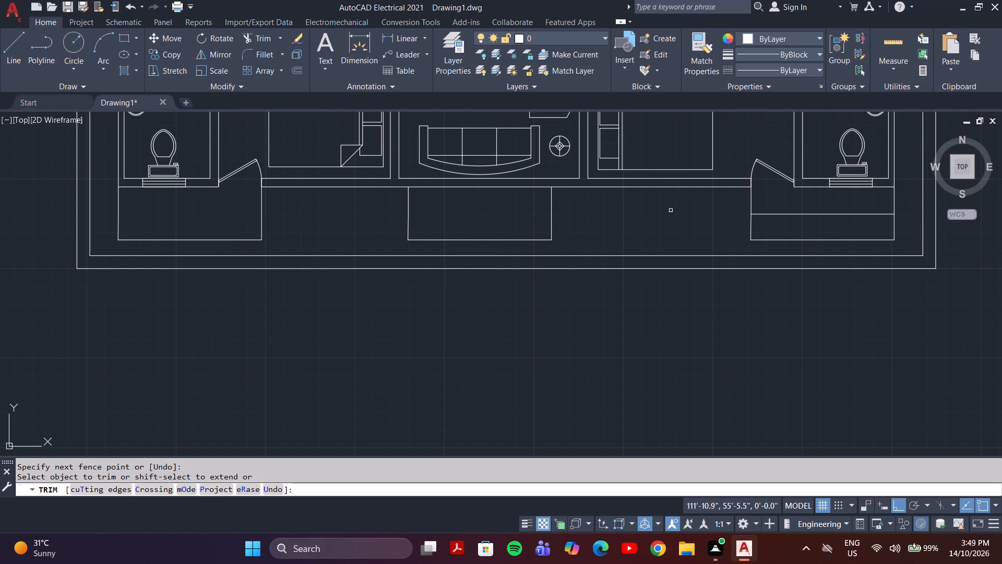
pyautogui.click(774, 222)
pyautogui.click(773, 205)
# Copy the three-line projection at the upper-right bedroom's exterior door along the top wall to the sliding opening above the dining table.
pyautogui.scroll(-4, 771, 205)
pyautogui.moveTo(638, 183); pyautogui.dragTo(657, 339, button='middle')
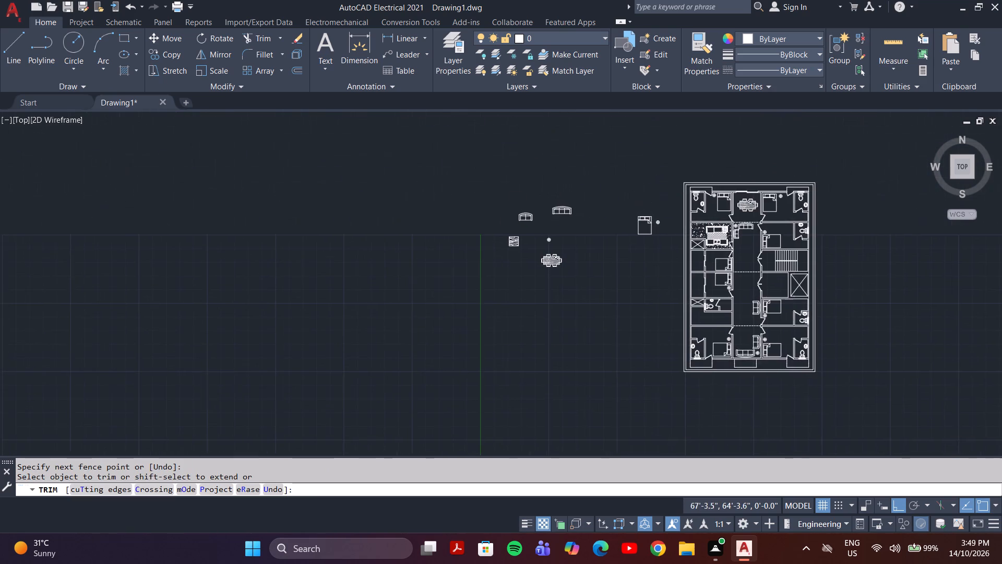
pyautogui.scroll(3, 739, 234)
pyautogui.moveTo(717, 220); pyautogui.dragTo(645, 424, button='middle')
pyautogui.scroll(2, 541, 297)
pyautogui.scroll(-1, 541, 297)
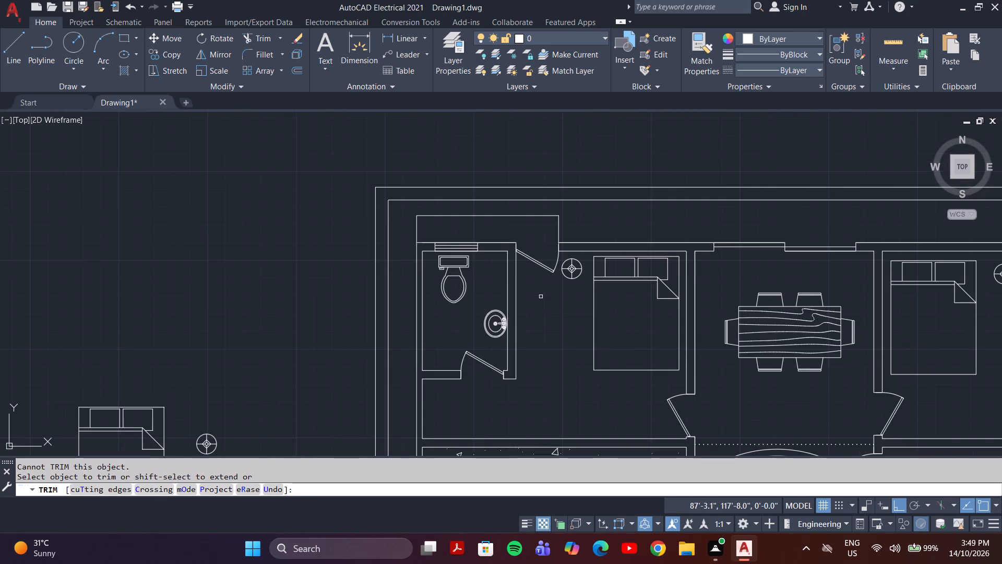
pyautogui.moveTo(641, 342); pyautogui.dragTo(525, 342, button='middle')
pyautogui.moveTo(635, 341); pyautogui.dragTo(469, 334, button='middle')
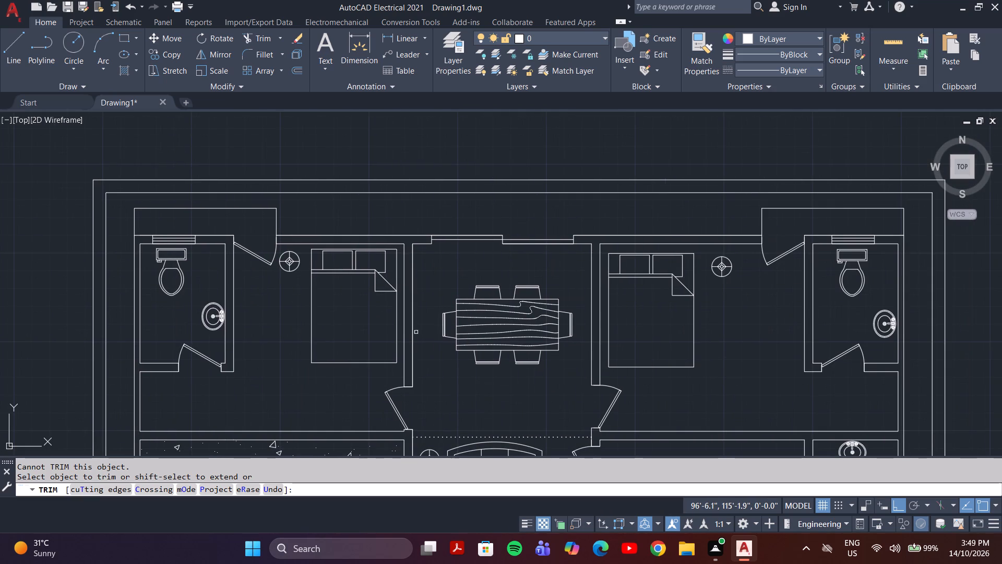
pyautogui.press('Escape')
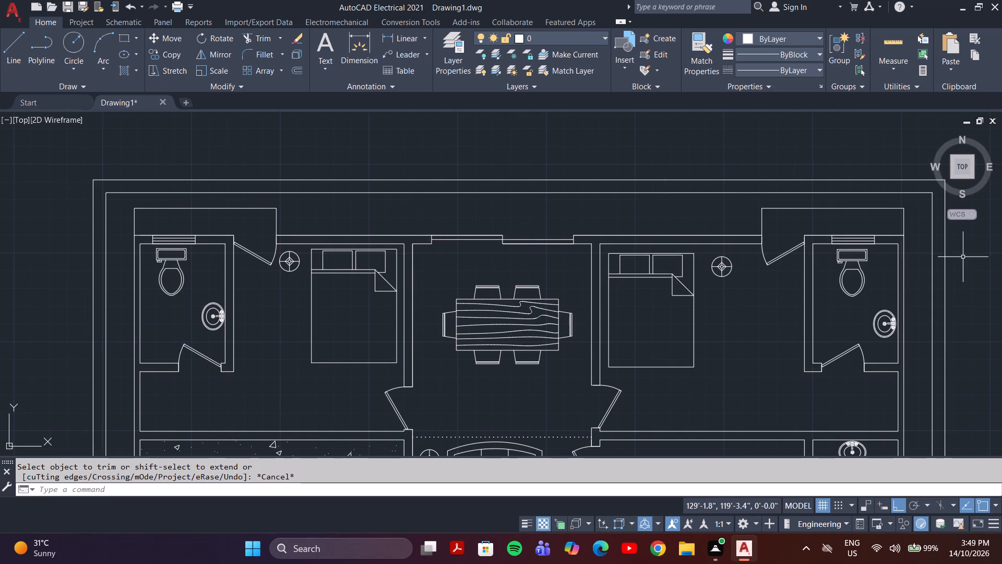
pyautogui.click(855, 212)
pyautogui.click(756, 217)
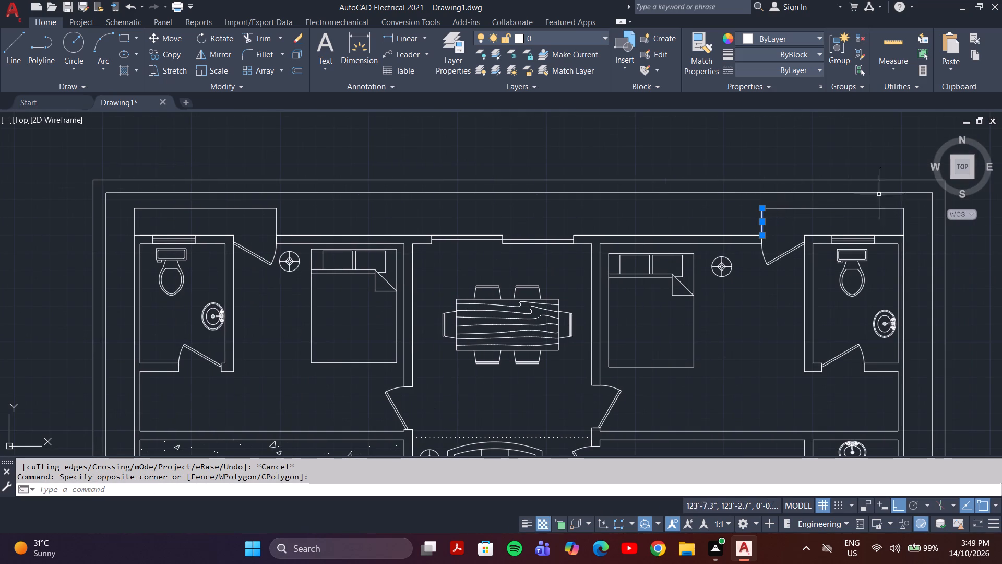
pyautogui.click(908, 203)
pyautogui.click(863, 218)
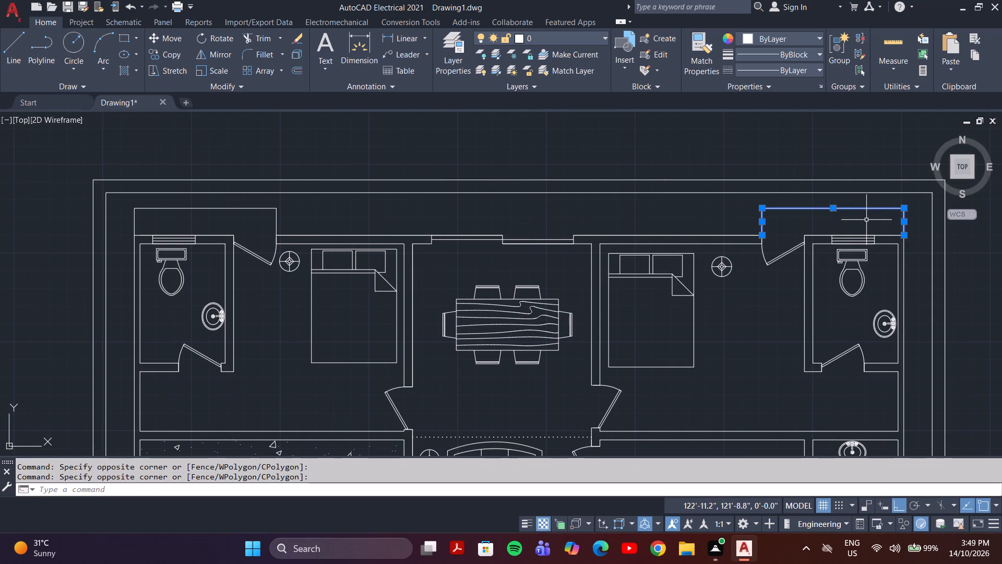
pyautogui.press('m')
pyautogui.press('BackSpace')
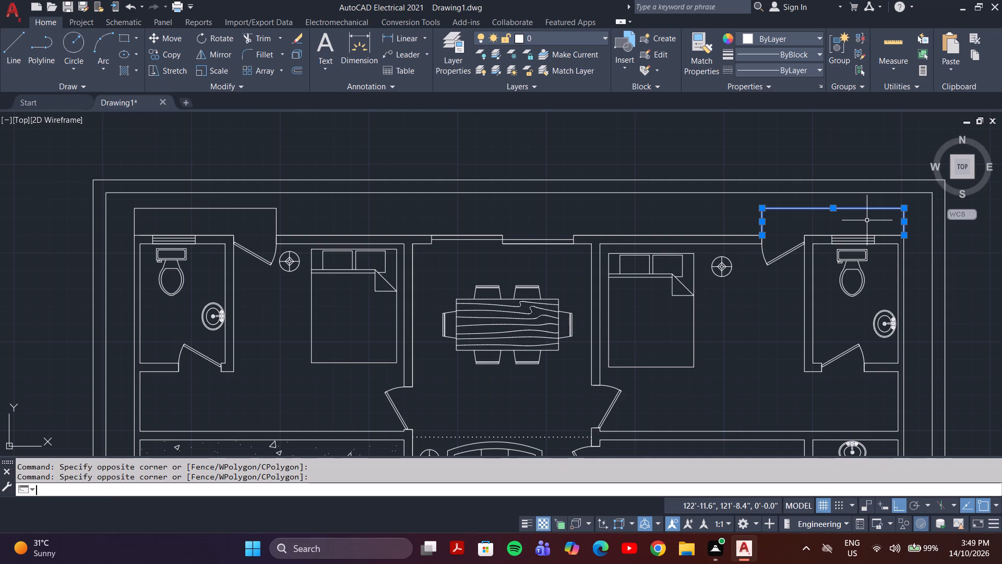
pyautogui.write('co')
pyautogui.press('Return')
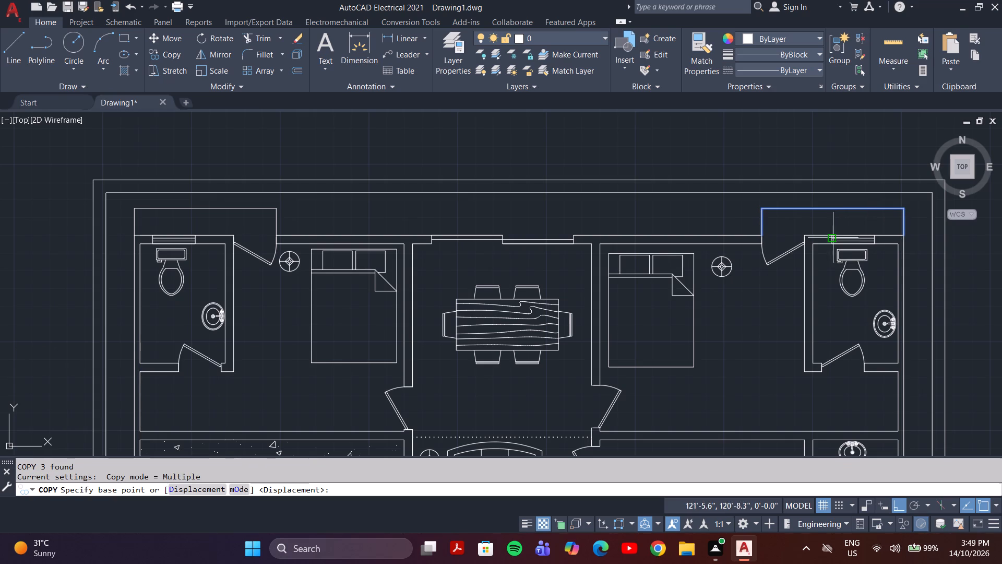
pyautogui.click(765, 237)
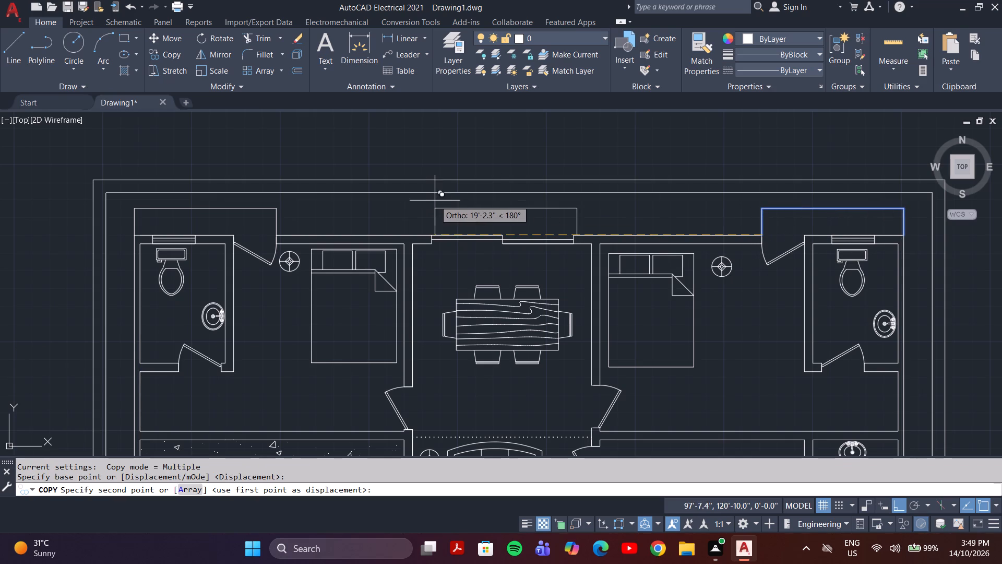
pyautogui.scroll(5, 427, 230)
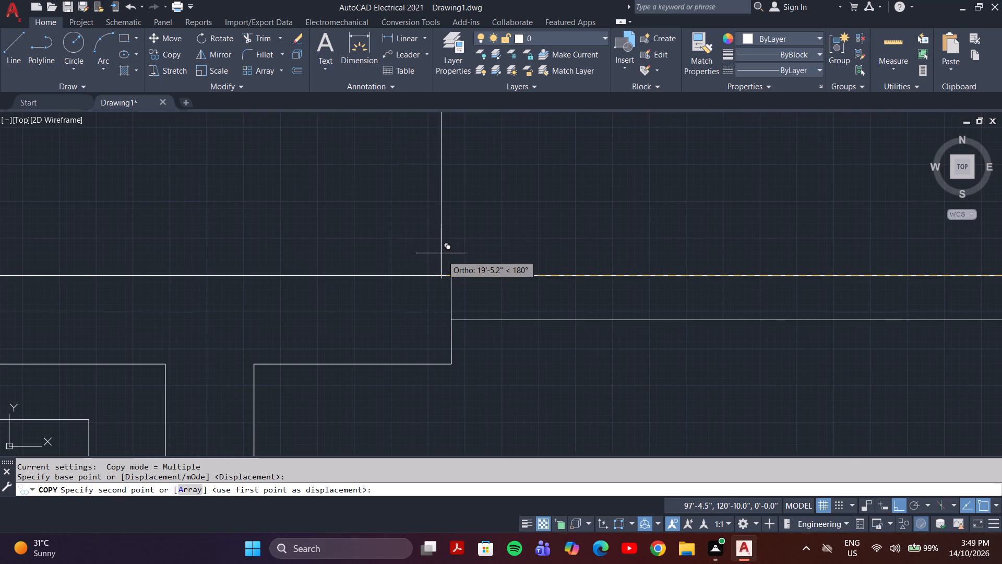
pyautogui.scroll(-3, 441, 269)
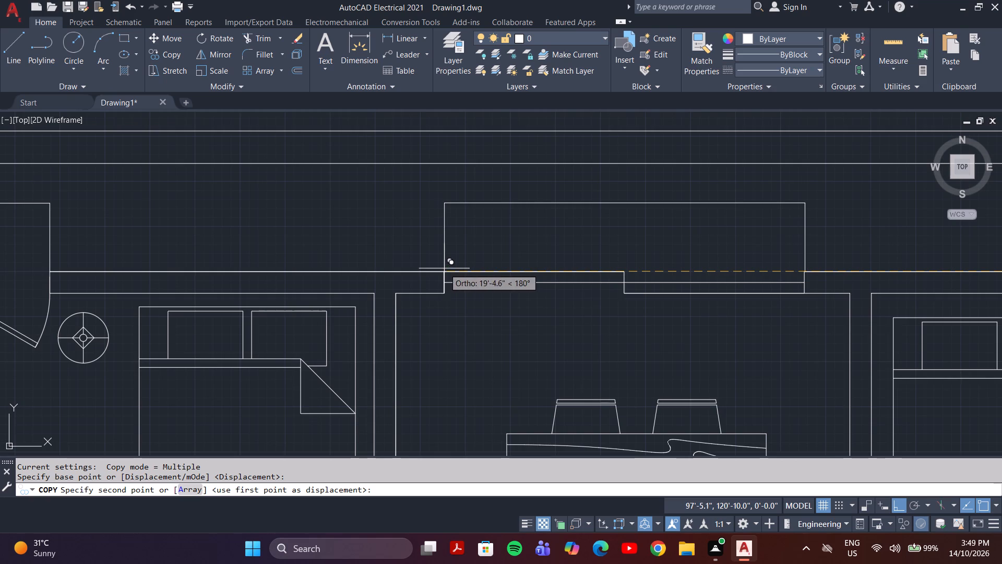
pyautogui.click(447, 275)
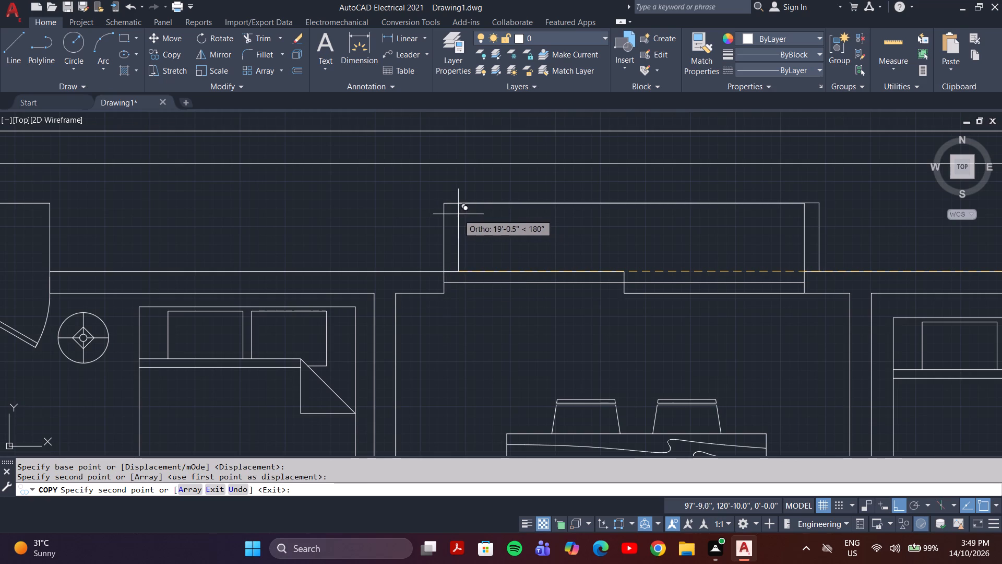
pyautogui.press('Escape')
# Extend both side lines of the projection below the sofa through the bottom wall to its inner face.
pyautogui.scroll(-1, 461, 226)
pyautogui.scroll(-2, 537, 237)
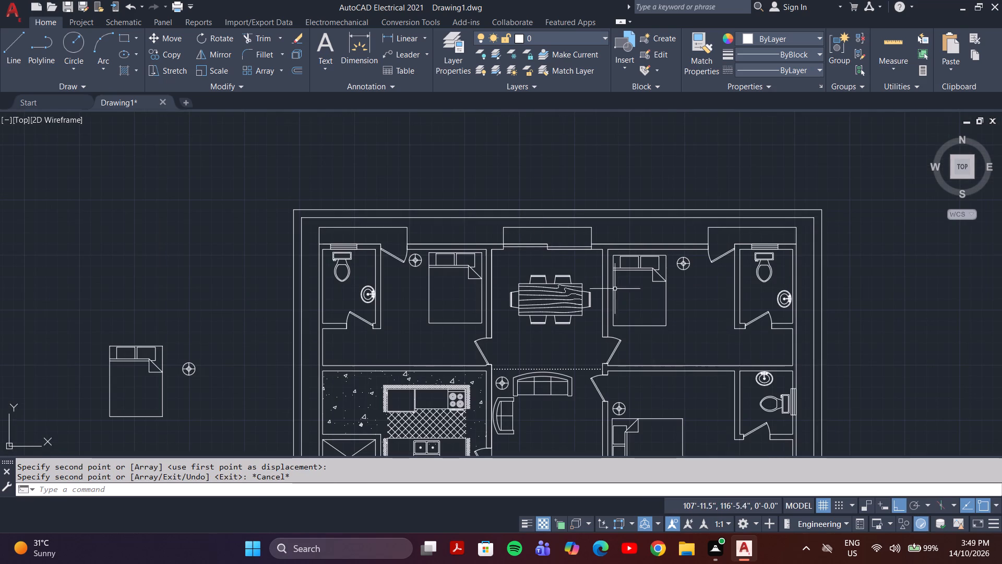
pyautogui.moveTo(637, 290); pyautogui.dragTo(602, 206, button='middle')
pyautogui.scroll(-1, 601, 206)
pyautogui.moveTo(591, 227); pyautogui.dragTo(551, 110, button='middle')
pyautogui.scroll(1, 552, 111)
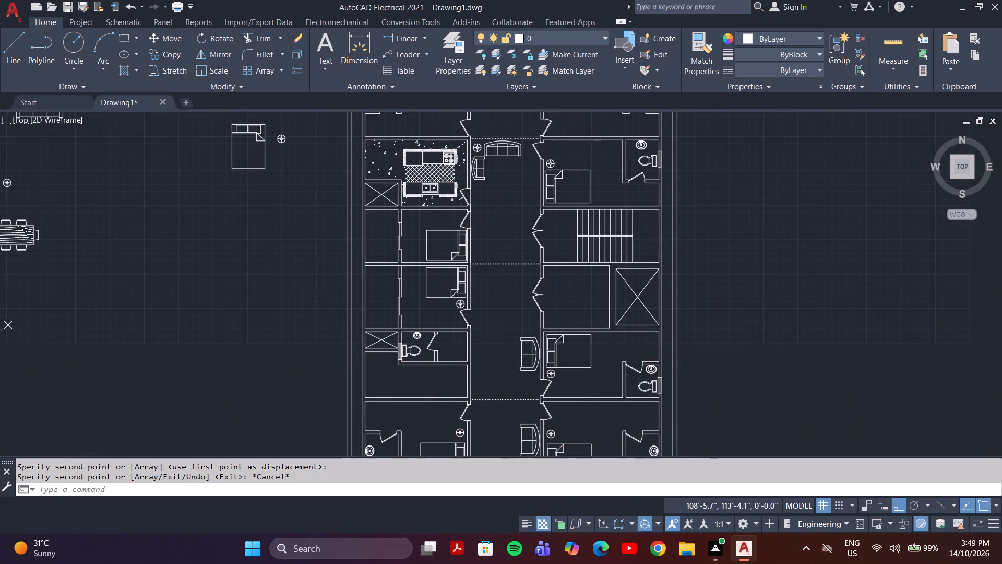
pyautogui.moveTo(604, 327); pyautogui.dragTo(573, 215, button='middle')
pyautogui.scroll(-1, 568, 222)
pyautogui.scroll(6, 432, 323)
pyautogui.scroll(-2, 498, 316)
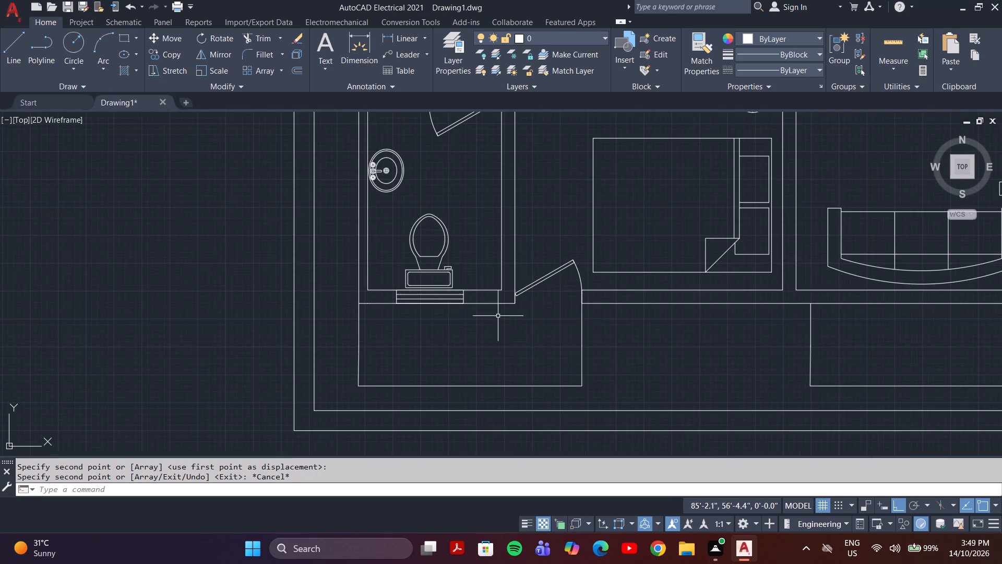
pyautogui.moveTo(576, 322); pyautogui.dragTo(339, 287, button='middle')
pyautogui.moveTo(623, 286); pyautogui.dragTo(591, 302, button='middle')
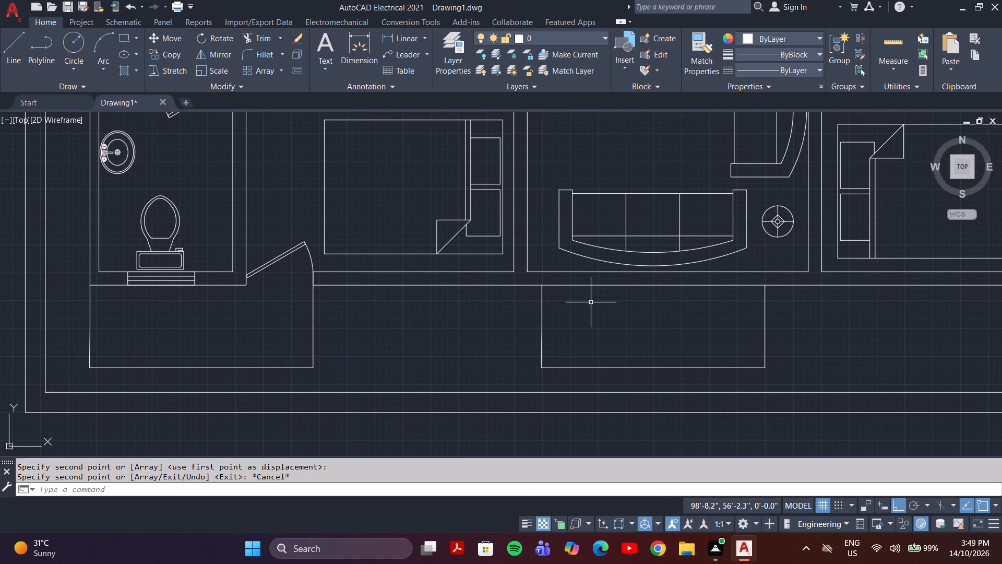
pyautogui.press('l')
pyautogui.press('Escape')
pyautogui.press('e')
pyautogui.press('x')
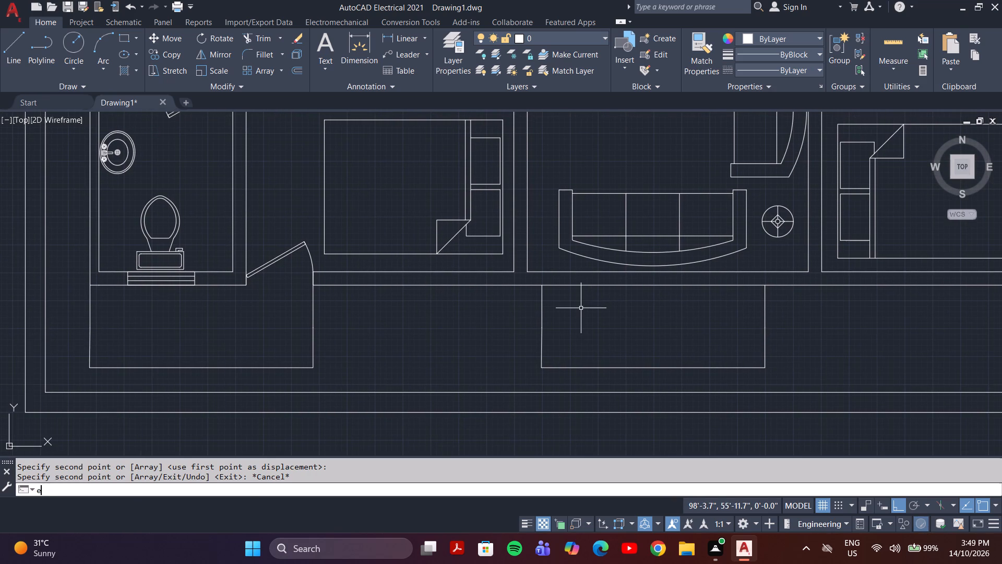
pyautogui.press('Return')
pyautogui.scroll(3, 541, 272)
pyautogui.click(542, 338)
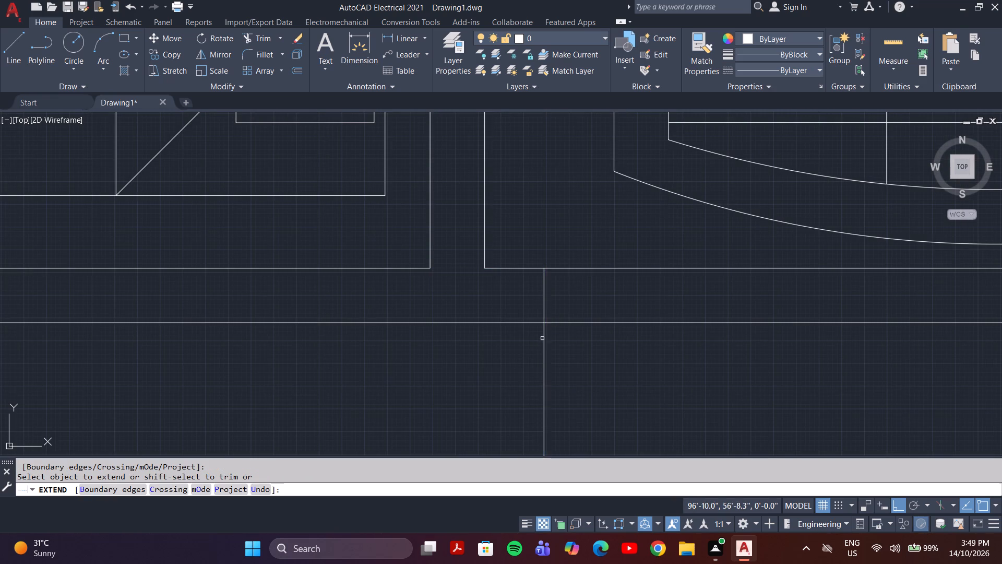
pyautogui.scroll(-3, 686, 325)
pyautogui.moveTo(747, 352); pyautogui.dragTo(620, 336, button='middle')
pyautogui.scroll(2, 745, 316)
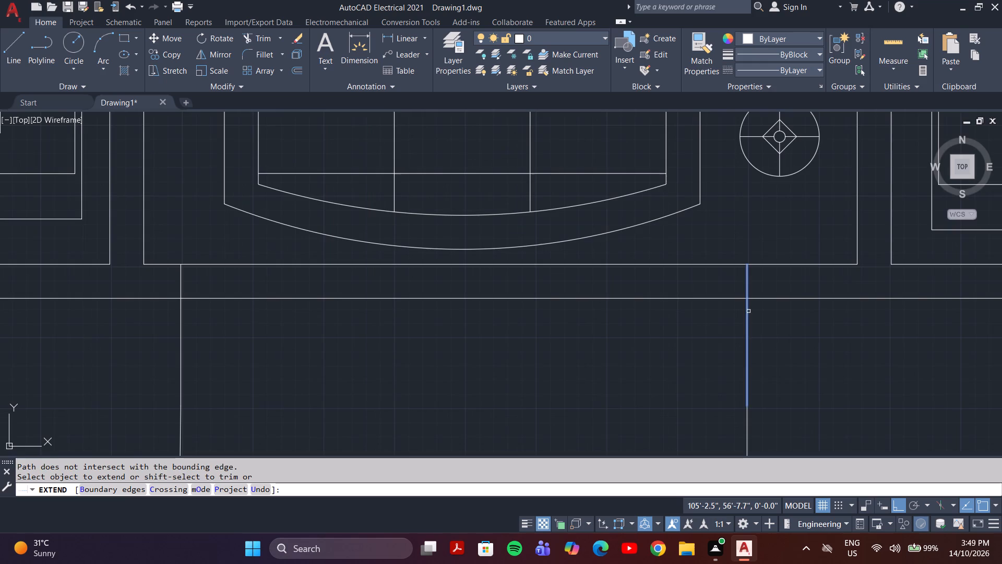
pyautogui.click(748, 311)
pyautogui.scroll(-5, 748, 311)
pyautogui.moveTo(807, 323); pyautogui.dragTo(771, 324, button='middle')
pyautogui.press('Escape')
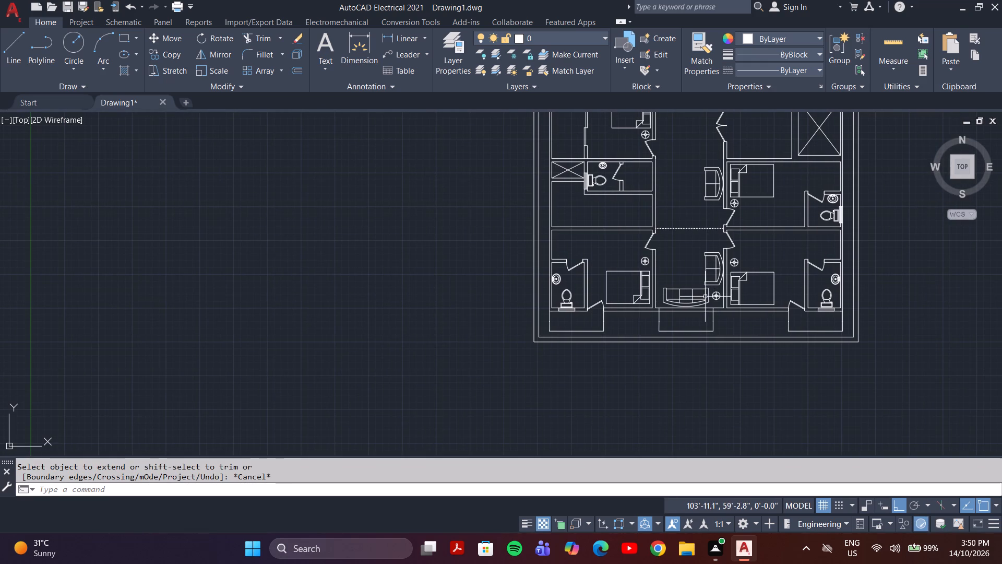
# Draw a line up the left extended side across the bottom wall, back to mid-thickness, and across to the right extended side.
pyautogui.press('l')
pyautogui.press('Return')
pyautogui.scroll(4, 670, 300)
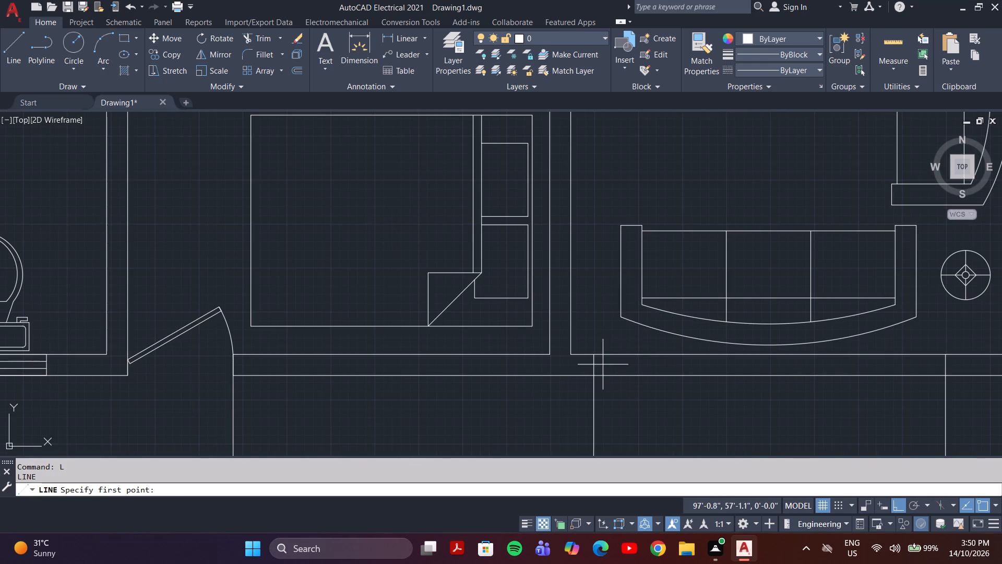
pyautogui.click(594, 377)
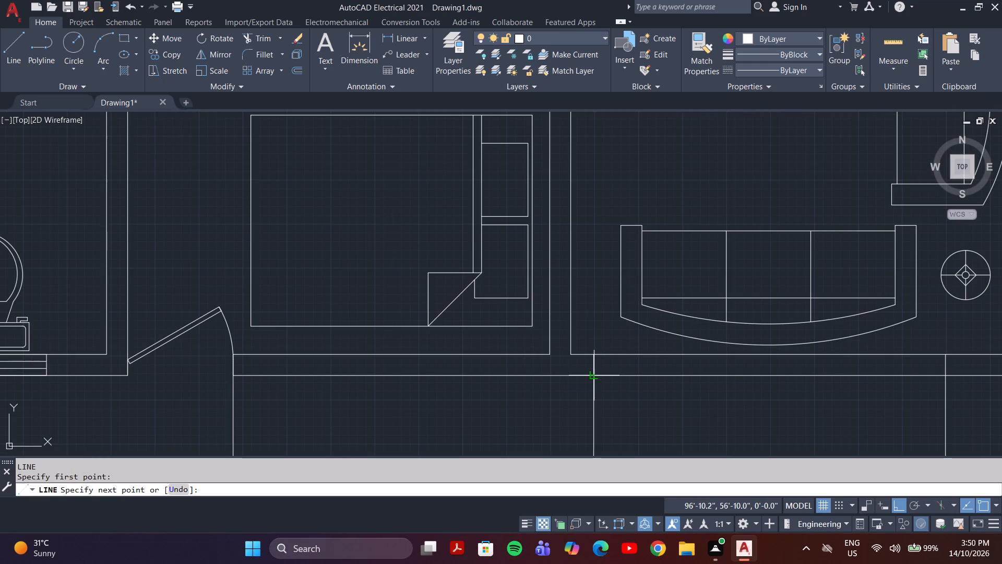
pyautogui.click(594, 354)
pyautogui.write('cv')
pyautogui.press('space')
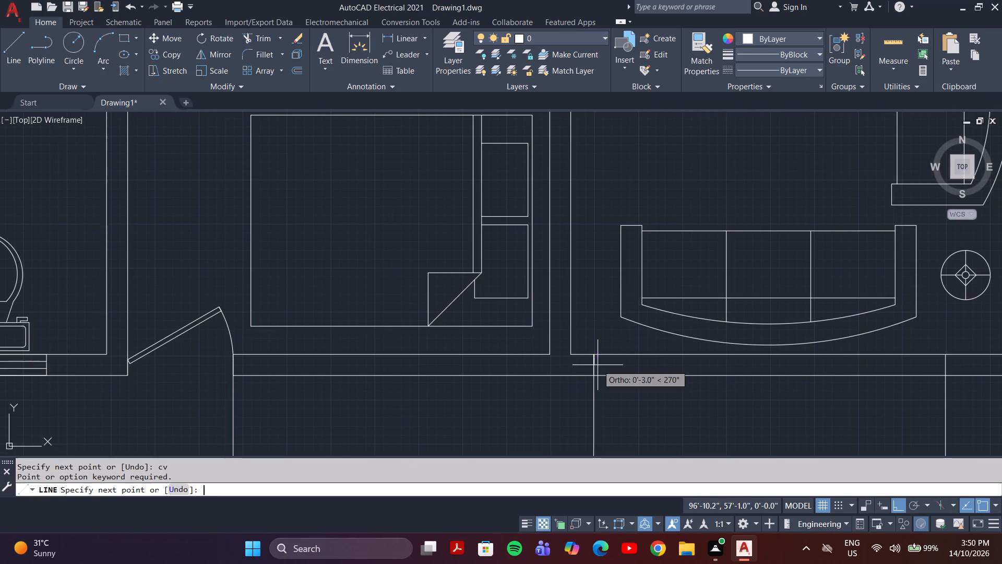
pyautogui.click(591, 365)
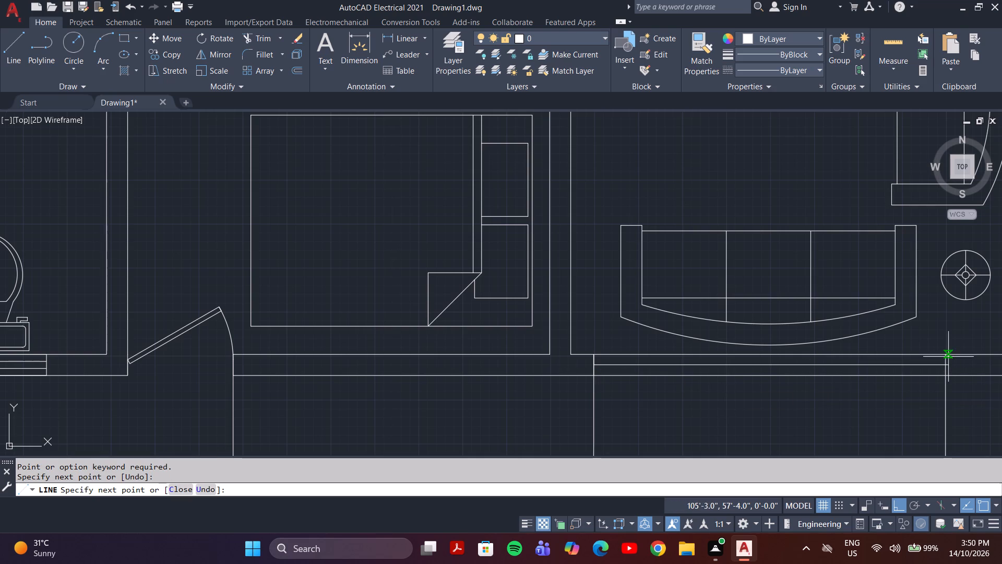
pyautogui.click(947, 362)
pyautogui.press('Escape')
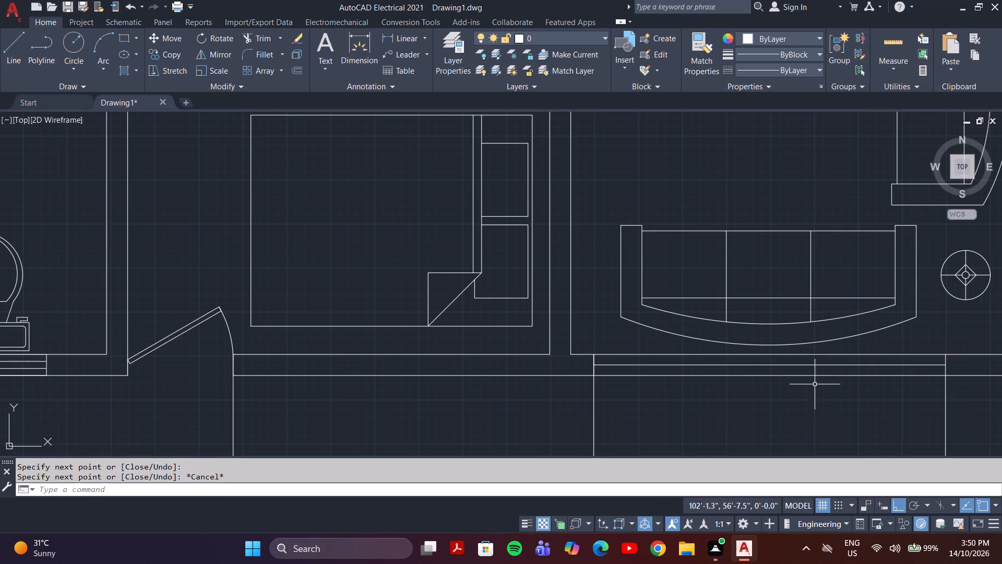
# Draw a vertical line across the full thickness of the bottom wall at the midpoint of the opening's mid-thickness line below the sofa.
pyautogui.press('l')
pyautogui.press('Return')
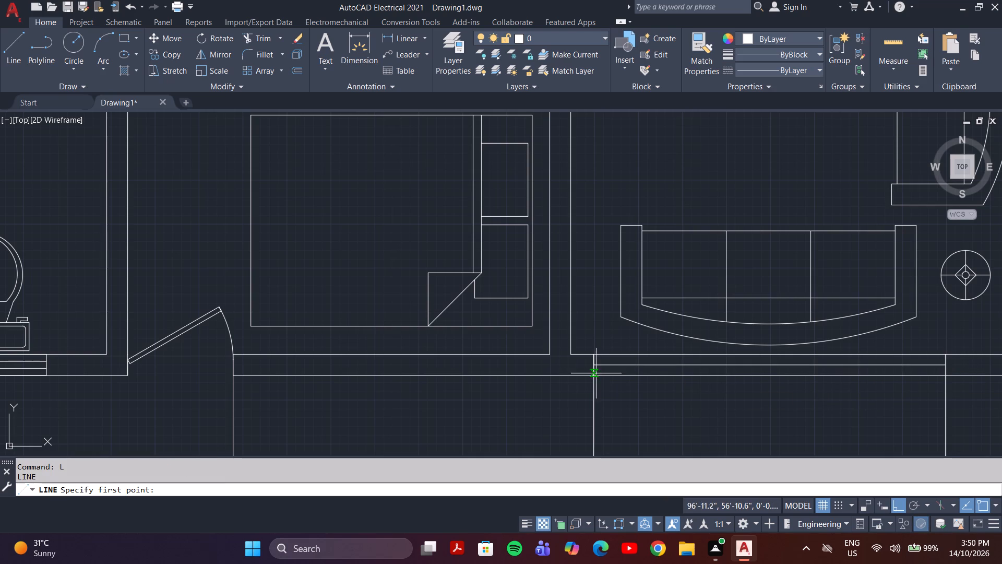
pyautogui.click(767, 365)
pyautogui.click(771, 355)
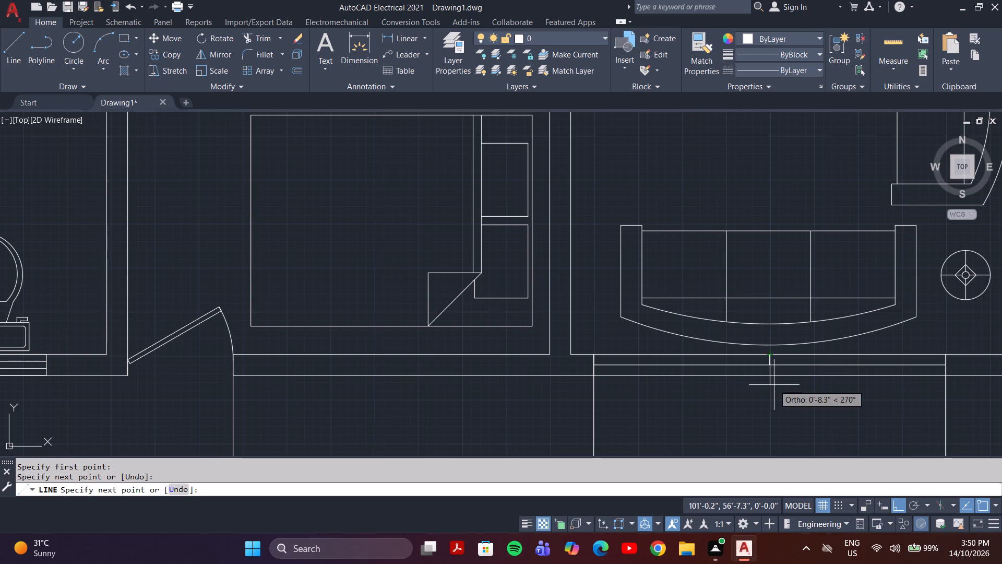
pyautogui.click(770, 376)
pyautogui.press('Escape')
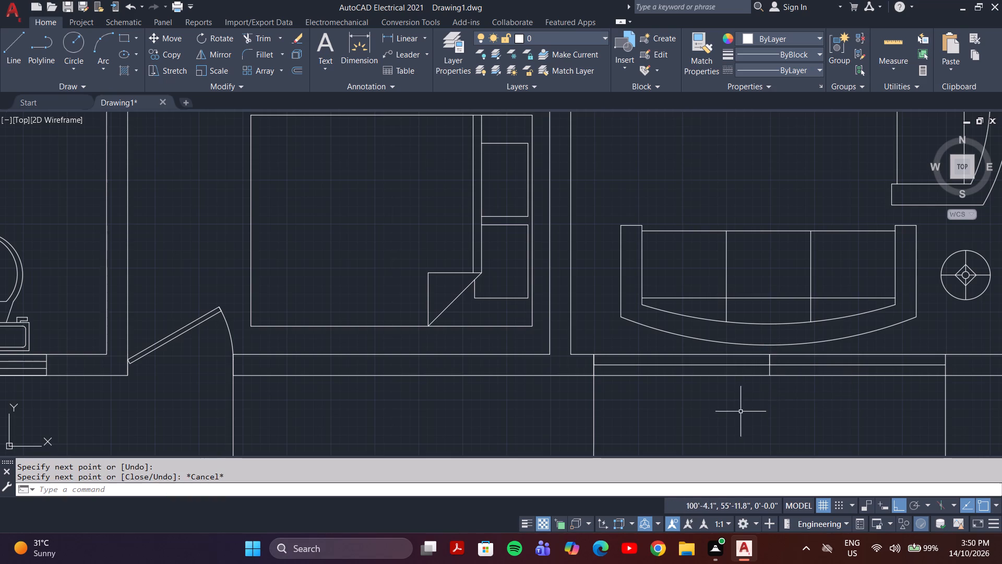
# Trim the outer wall line along the opening's left half and the inner wall line along its right half below the sofa.
pyautogui.scroll(-1, 734, 408)
pyautogui.write('tr')
pyautogui.press('Return')
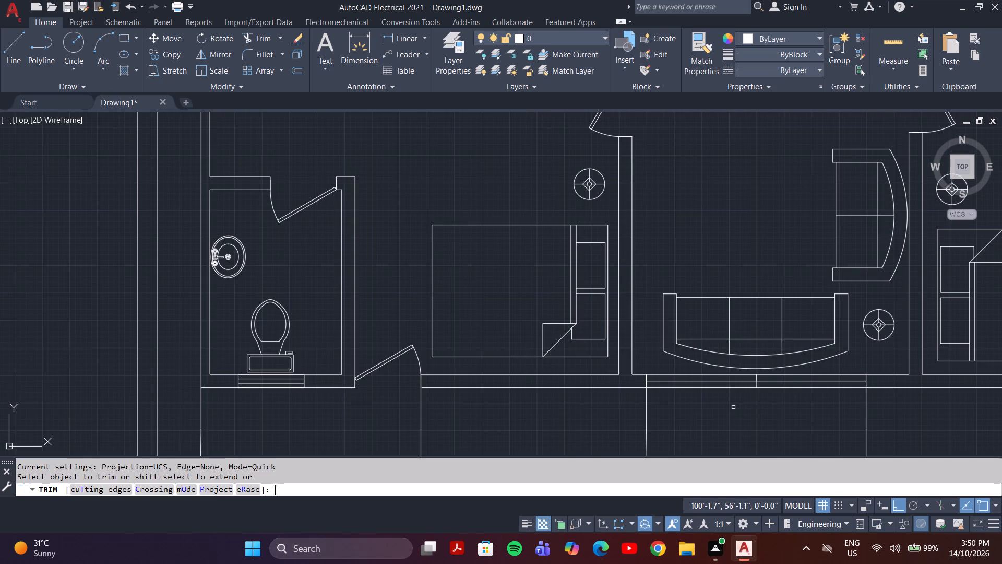
pyautogui.scroll(2, 713, 401)
pyautogui.moveTo(710, 372); pyautogui.dragTo(709, 364)
pyautogui.moveTo(884, 397); pyautogui.dragTo(863, 403, button='middle')
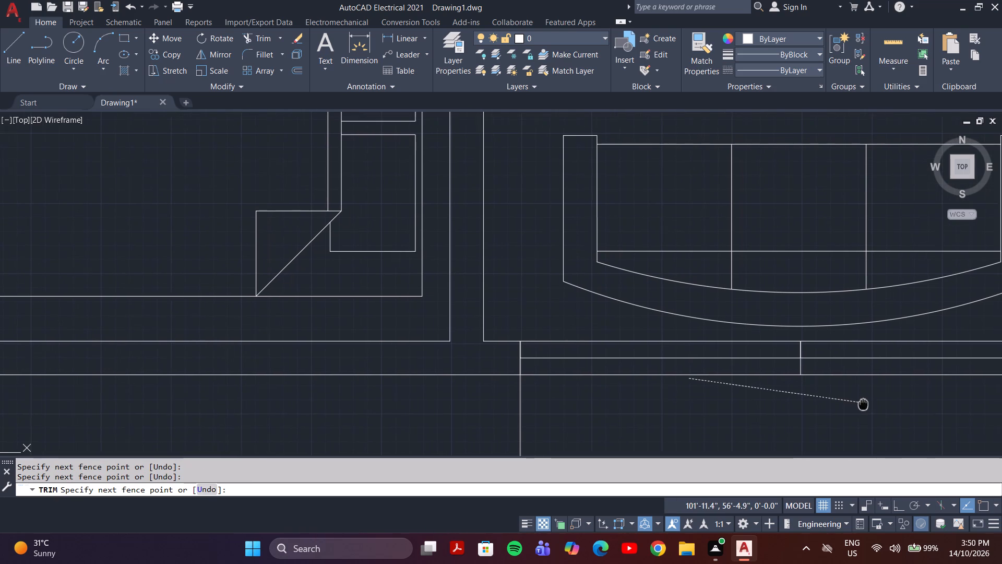
pyautogui.moveTo(863, 403); pyautogui.dragTo(862, 403, button='middle')
pyautogui.click(698, 369)
pyautogui.scroll(-1, 804, 375)
pyautogui.moveTo(804, 375); pyautogui.dragTo(739, 386, button='middle')
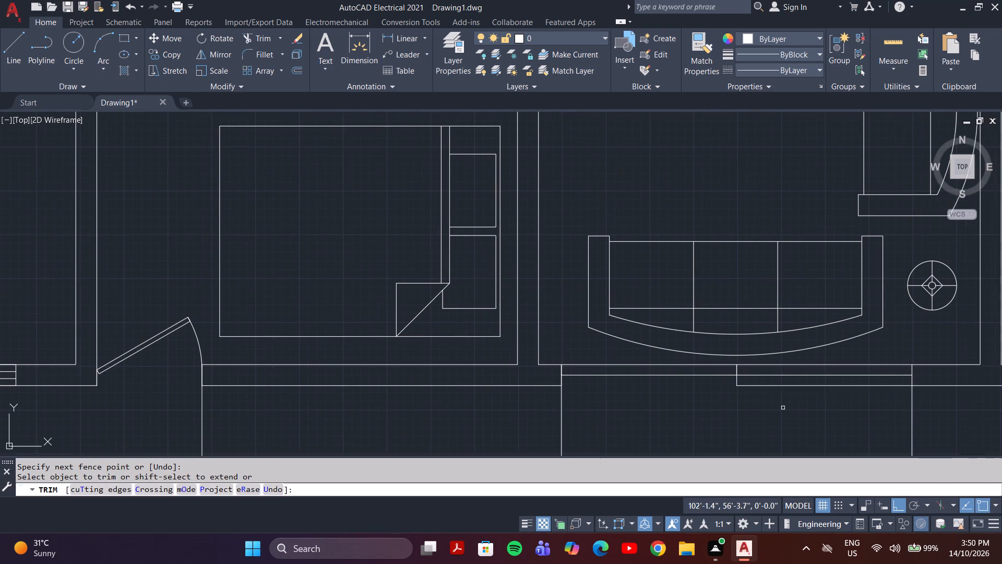
pyautogui.click(809, 363)
pyautogui.scroll(-2, 808, 368)
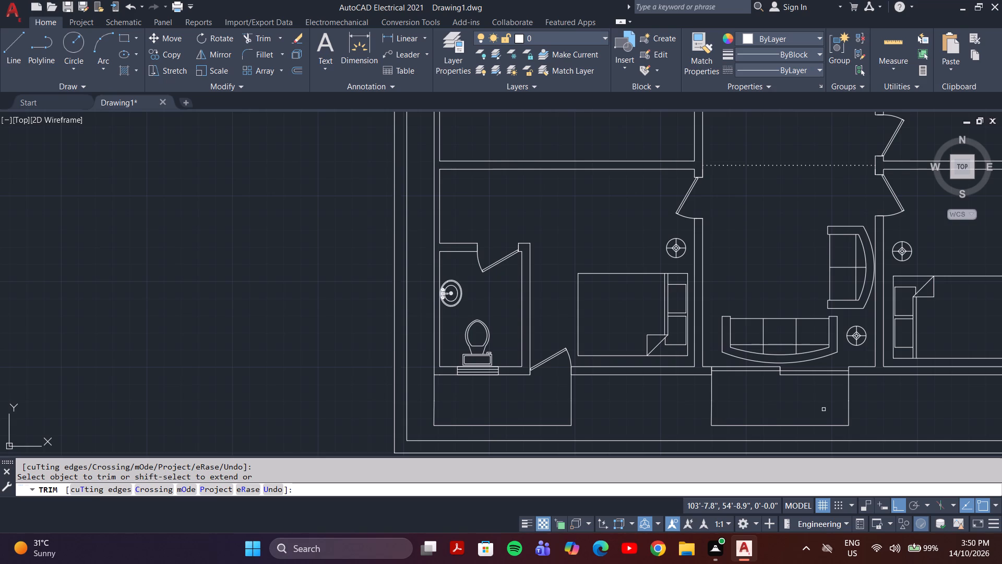
# Examine the bottom wall's openings and projections and the surrounding rooms in the lower part of the plan.
pyautogui.scroll(-1, 763, 434)
pyautogui.scroll(1, 659, 415)
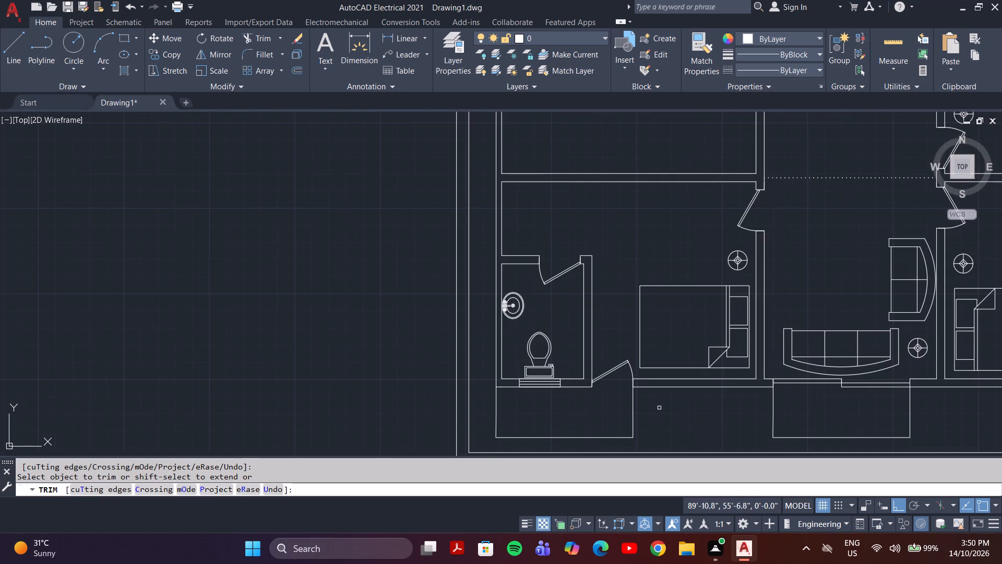
pyautogui.scroll(2, 609, 387)
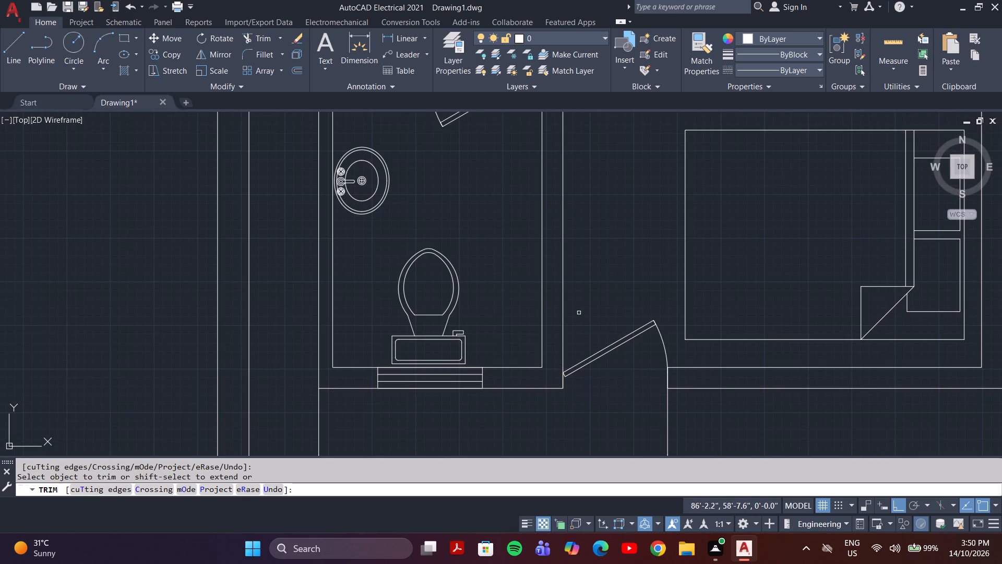
pyautogui.scroll(-3, 579, 312)
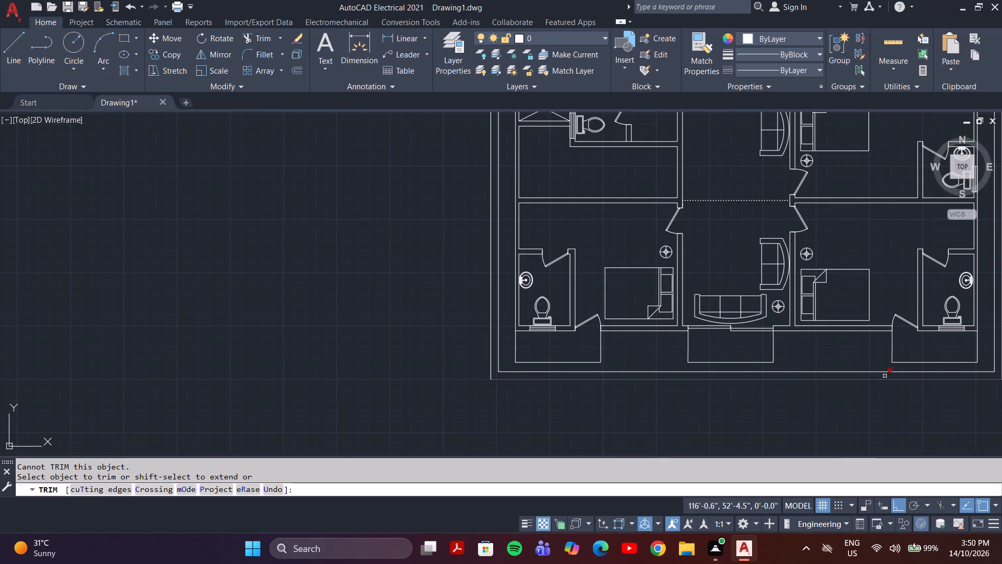
pyautogui.scroll(2, 912, 361)
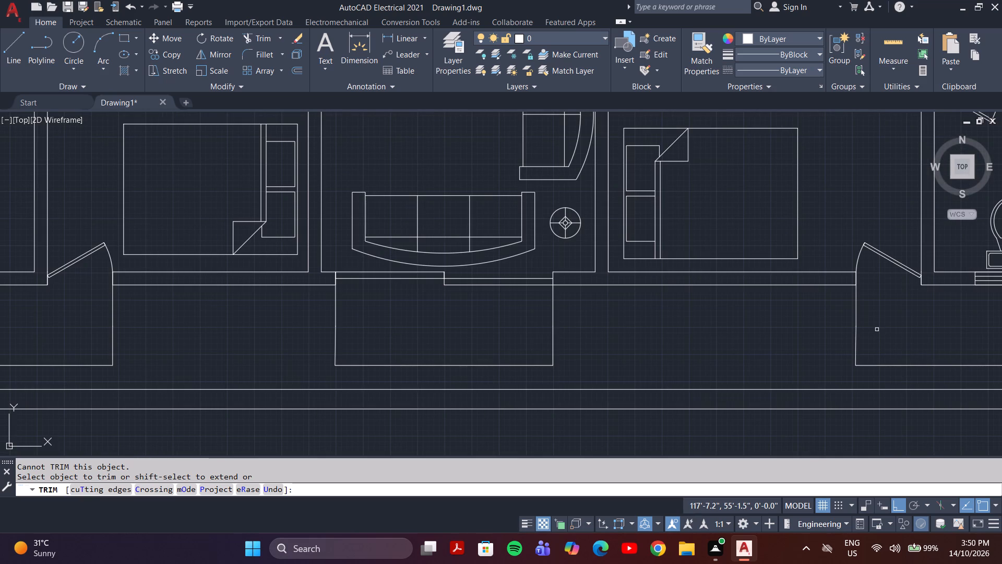
pyautogui.moveTo(929, 230); pyautogui.dragTo(750, 255, button='middle')
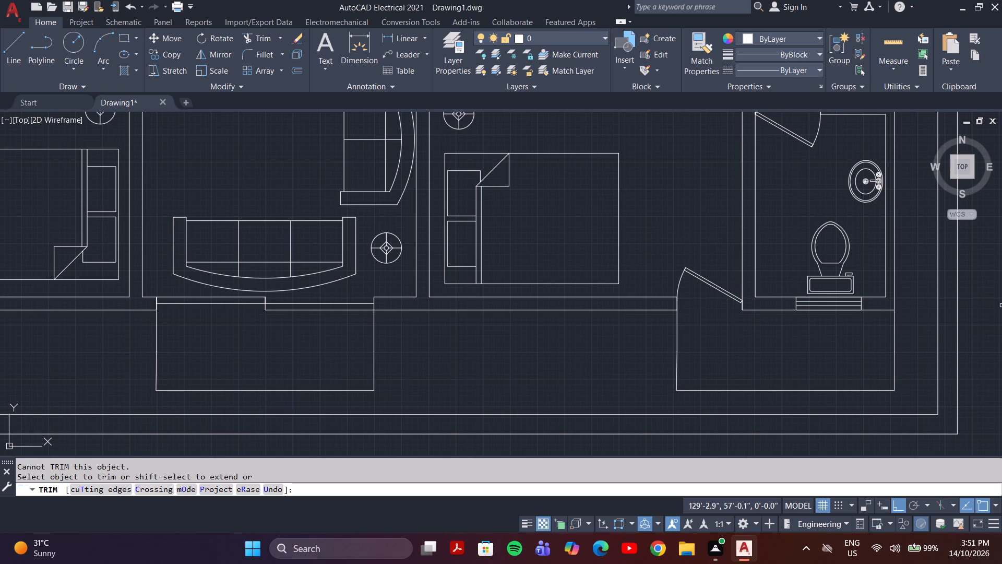
pyautogui.moveTo(663, 231); pyautogui.dragTo(687, 309, button='middle')
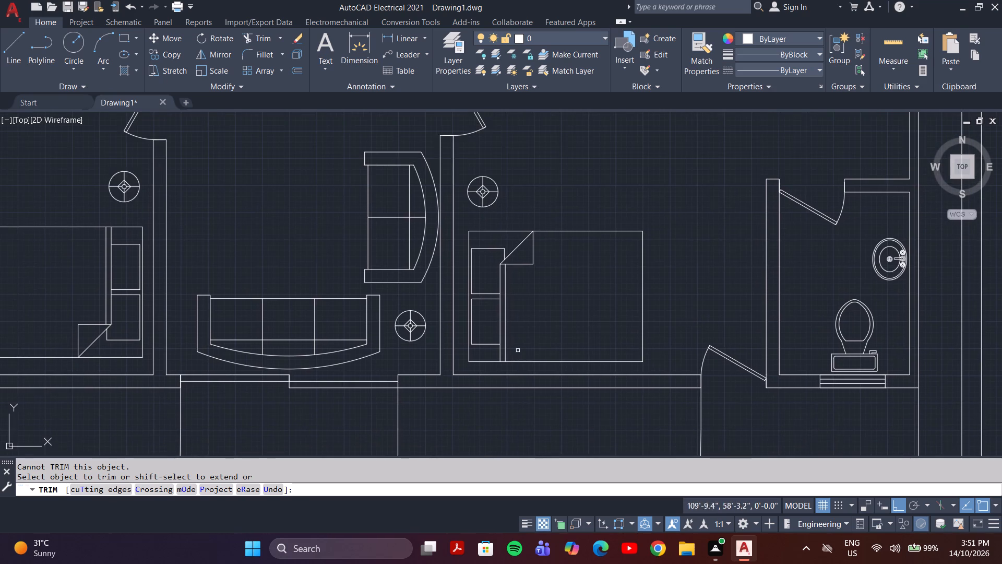
pyautogui.scroll(-1, 480, 291)
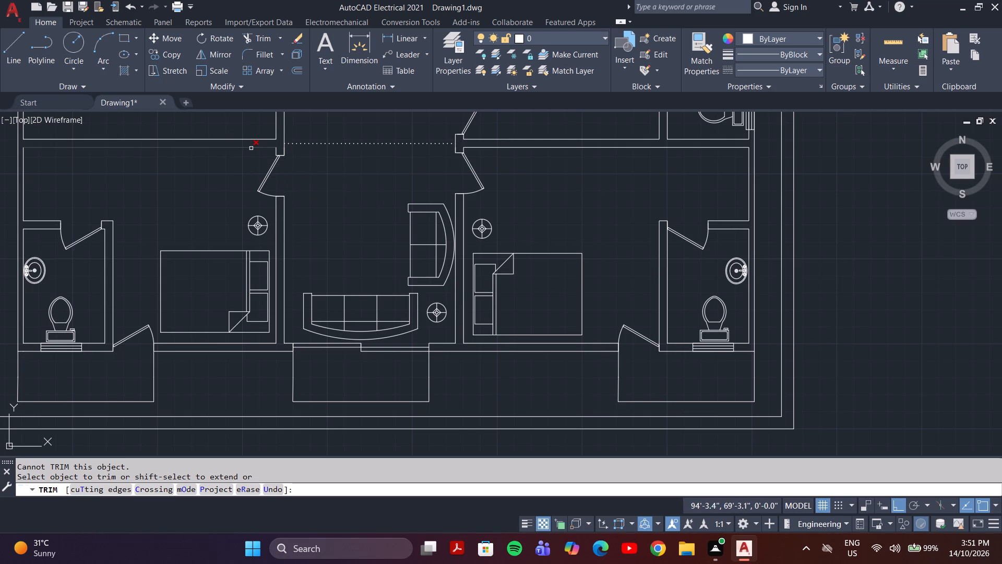
pyautogui.scroll(-1, 255, 182)
pyautogui.moveTo(226, 198); pyautogui.dragTo(341, 269, button='middle')
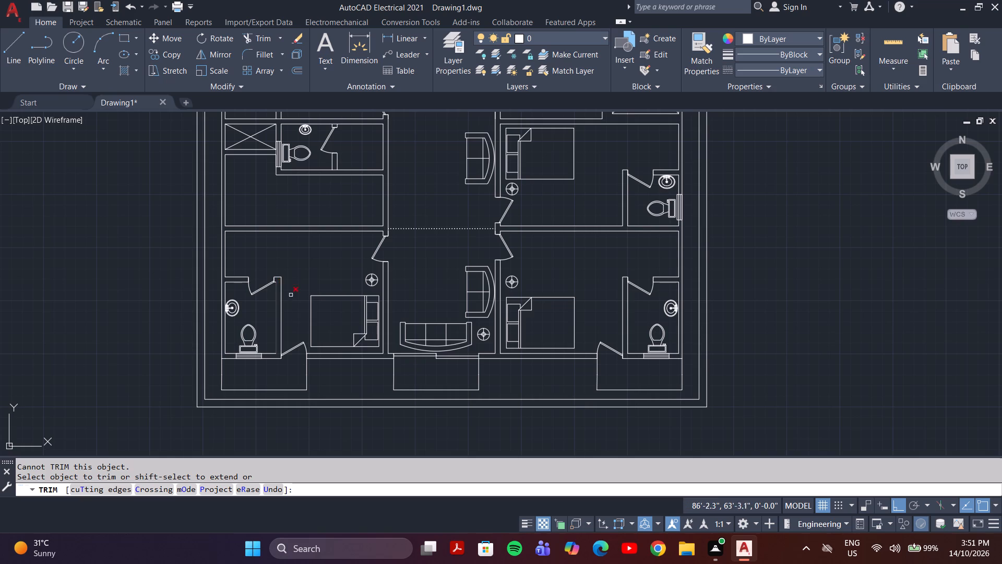
pyautogui.scroll(-1, 335, 239)
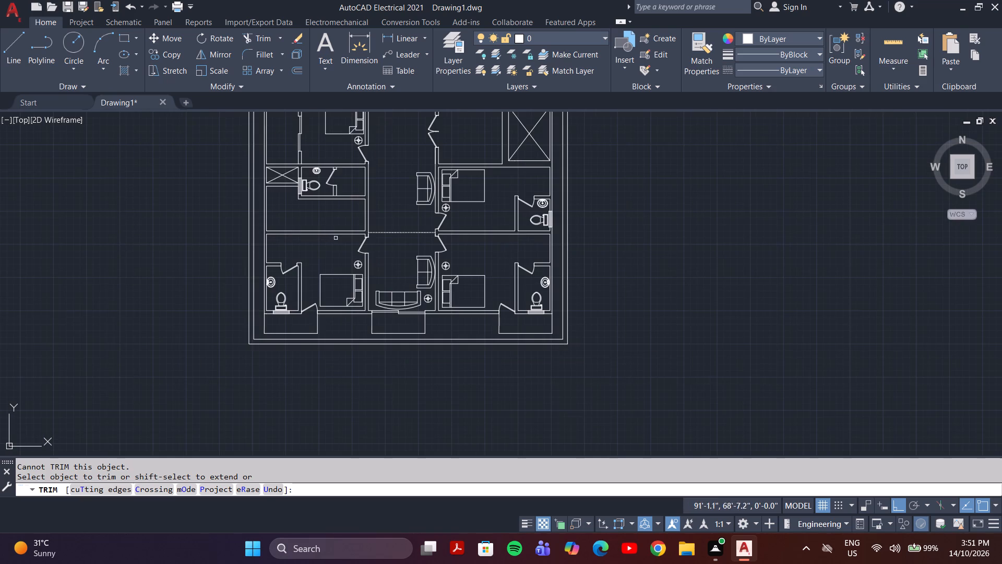
pyautogui.moveTo(440, 217); pyautogui.dragTo(416, 134, button='middle')
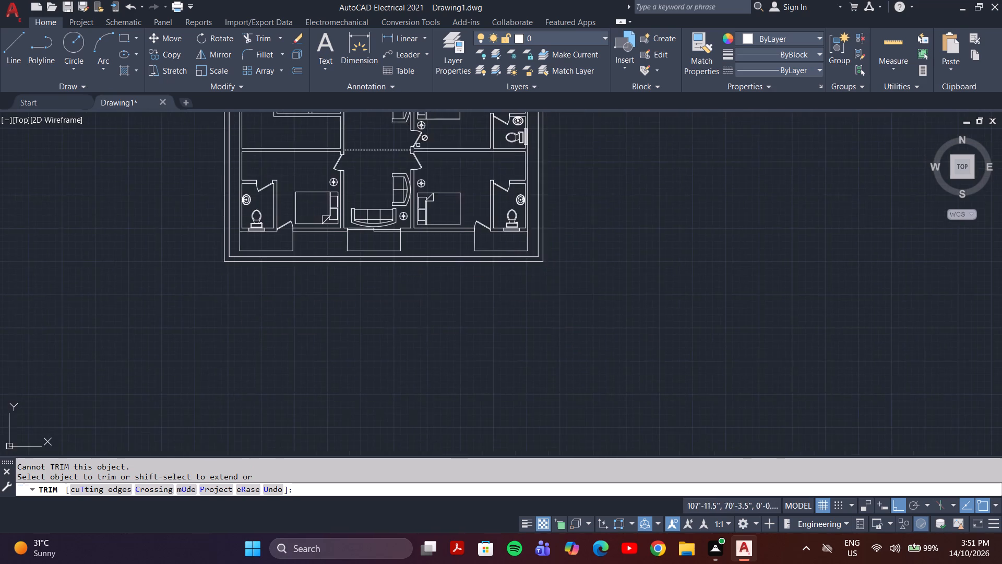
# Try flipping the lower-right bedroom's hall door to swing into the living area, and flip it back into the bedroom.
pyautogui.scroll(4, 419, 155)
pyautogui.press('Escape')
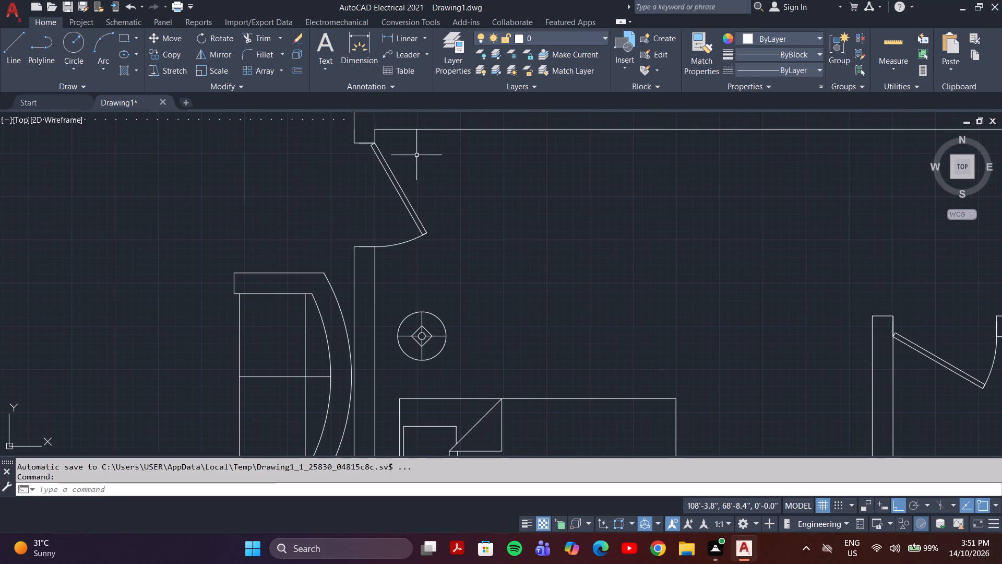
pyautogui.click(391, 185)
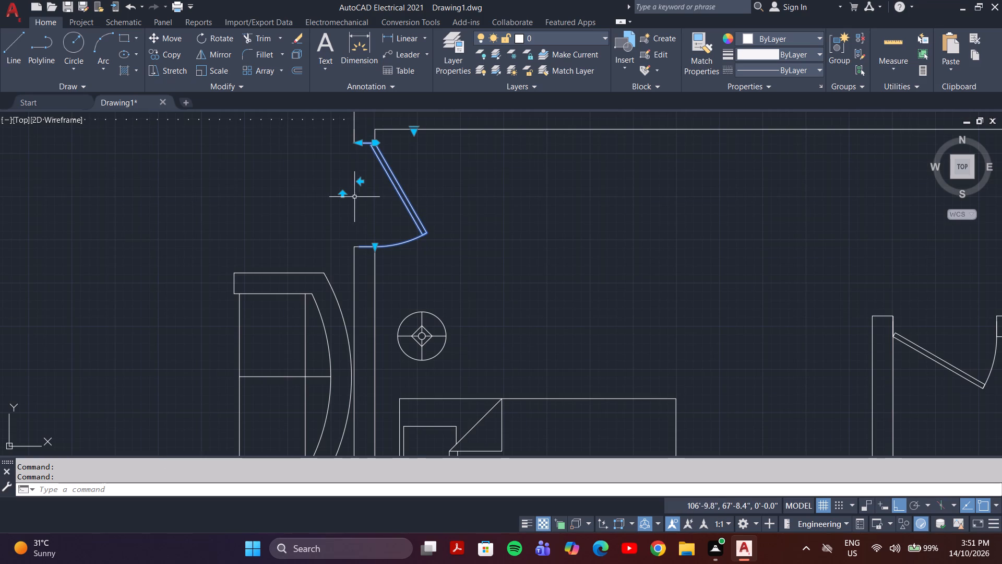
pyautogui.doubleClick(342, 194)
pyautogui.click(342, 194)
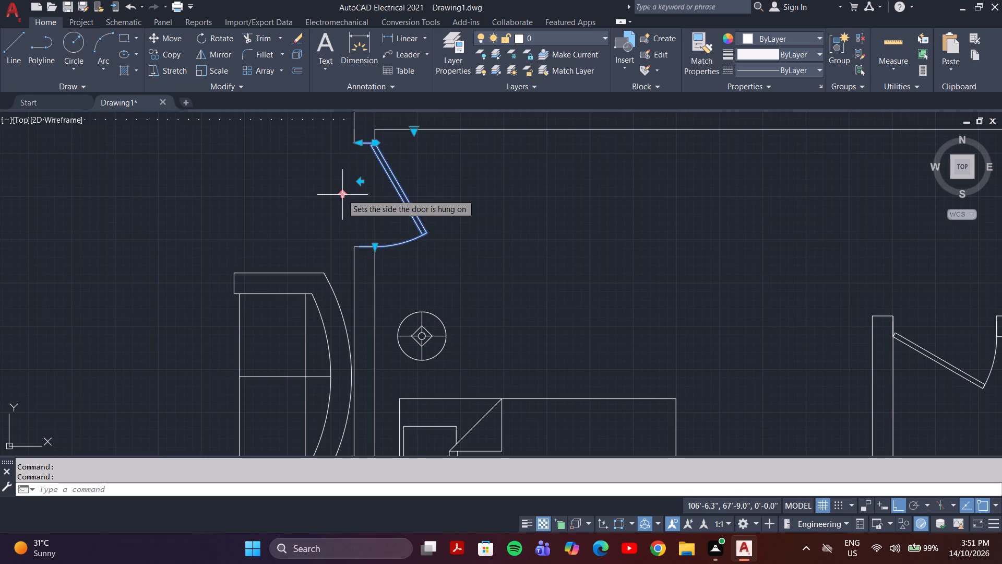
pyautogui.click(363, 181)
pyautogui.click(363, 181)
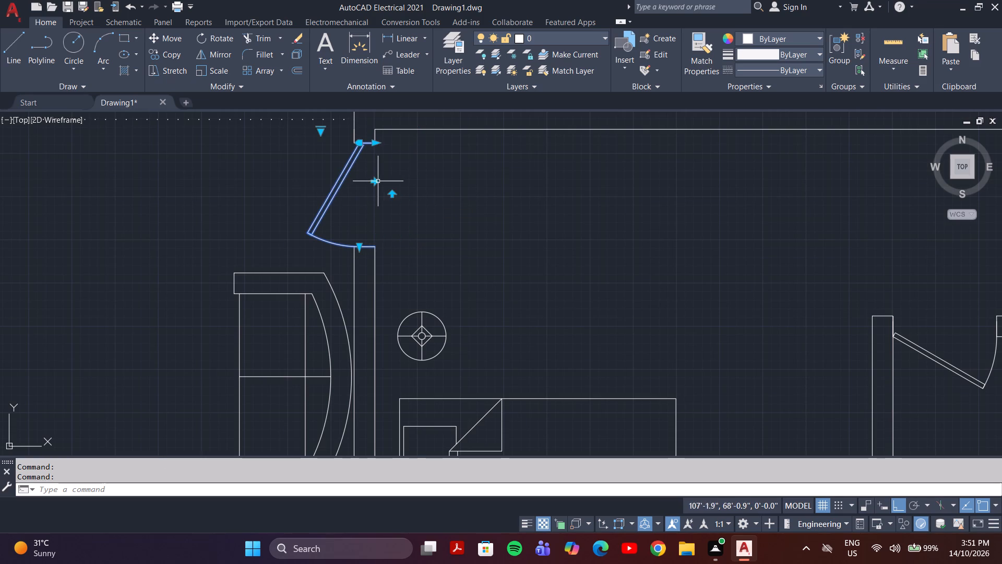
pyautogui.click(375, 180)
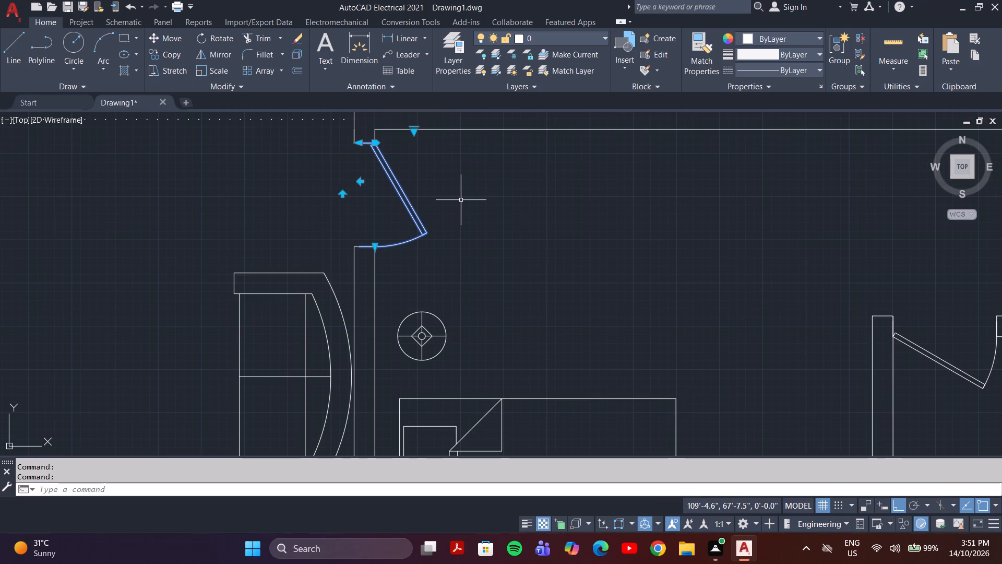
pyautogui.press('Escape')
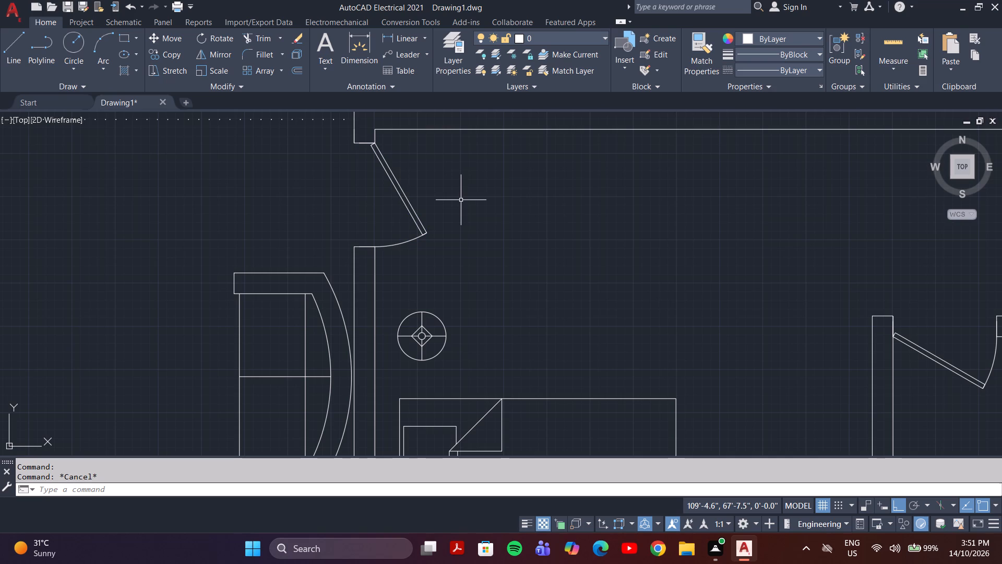
# Draw a vertical line along the left edge of the staircase's lower flight, from the central rail to the stairwell's bottom wall.
pyautogui.scroll(-3, 512, 304)
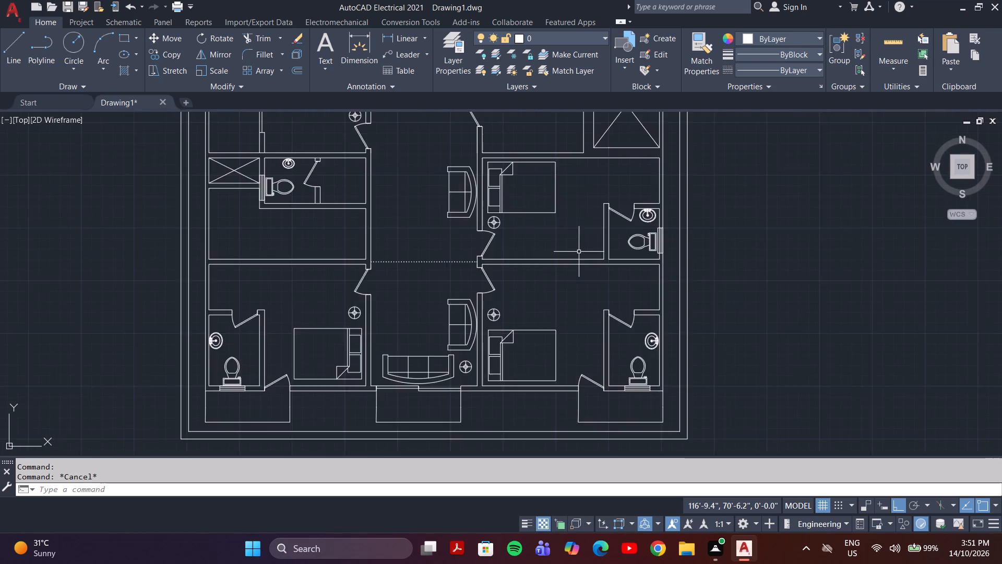
pyautogui.scroll(-1, 580, 250)
pyautogui.scroll(-2, 412, 156)
pyautogui.moveTo(459, 186); pyautogui.dragTo(463, 212, button='middle')
pyautogui.press('Escape')
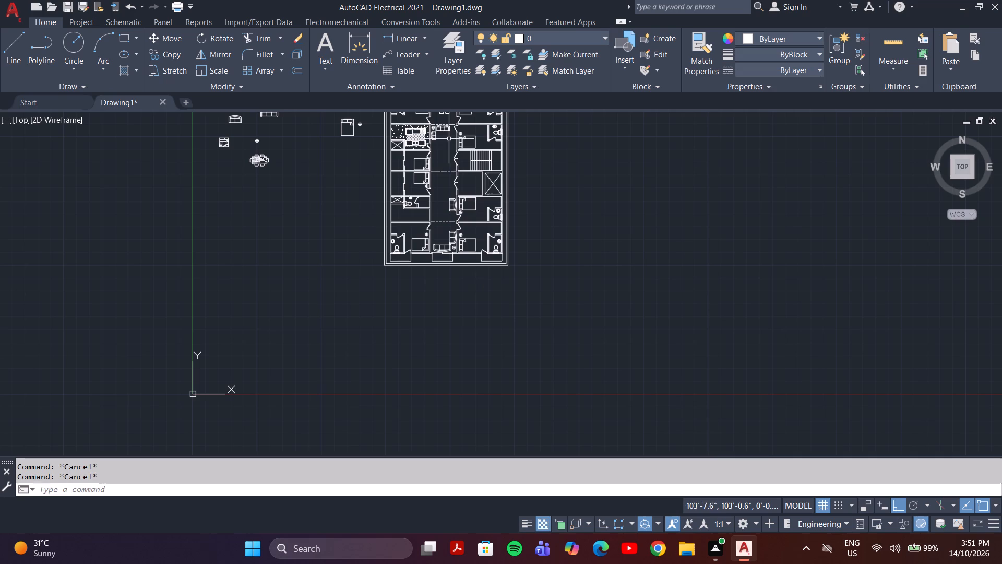
pyautogui.press('l')
pyautogui.press('Return')
pyautogui.scroll(5, 471, 171)
pyautogui.moveTo(481, 158); pyautogui.dragTo(463, 281, button='middle')
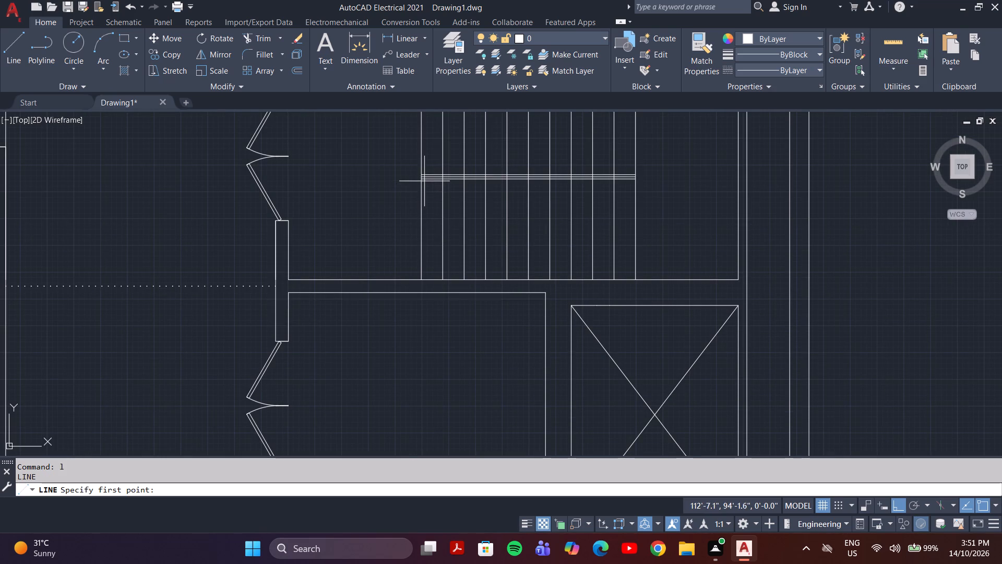
pyautogui.scroll(3, 423, 181)
pyautogui.click(408, 170)
pyautogui.scroll(-1, 410, 258)
pyautogui.moveTo(410, 258); pyautogui.dragTo(408, 170, button='middle')
pyautogui.scroll(-1, 423, 277)
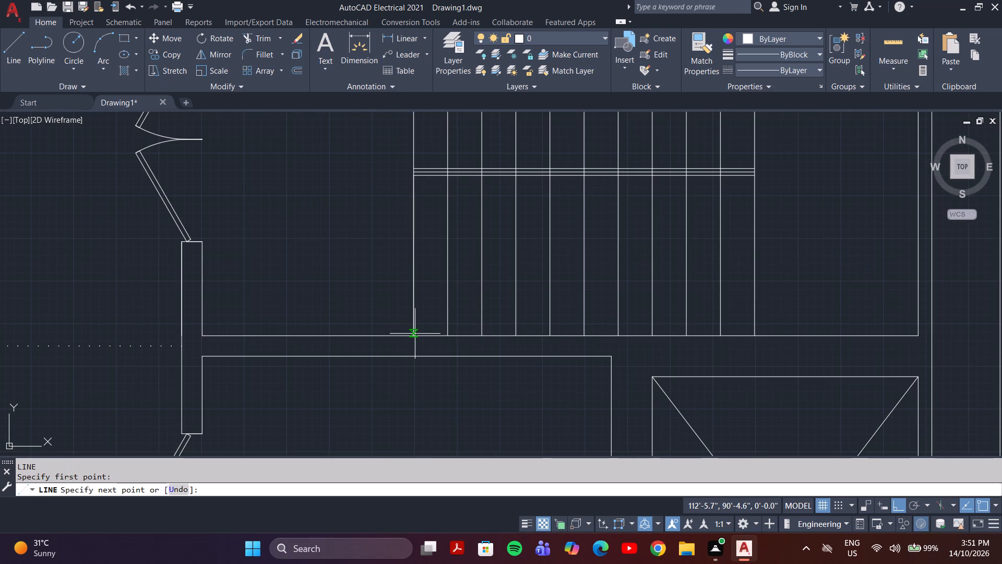
pyautogui.click(412, 336)
pyautogui.press('Escape')
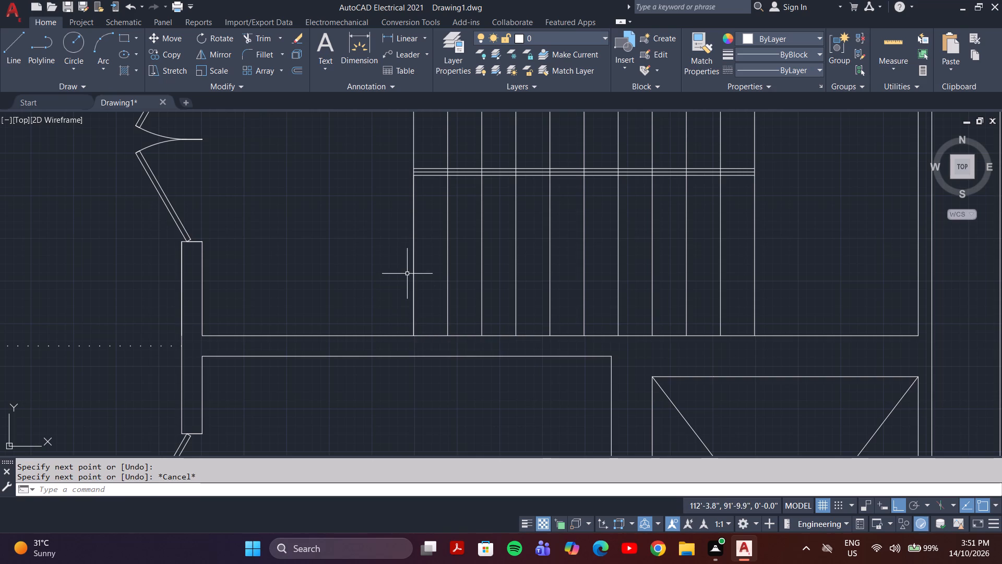
# Draw the stair path from the lower flight's left-edge midpoint, about 9'-10" right, about 4'-5" up, and back to the upper flight's left edge.
pyautogui.press('l')
pyautogui.press('Return')
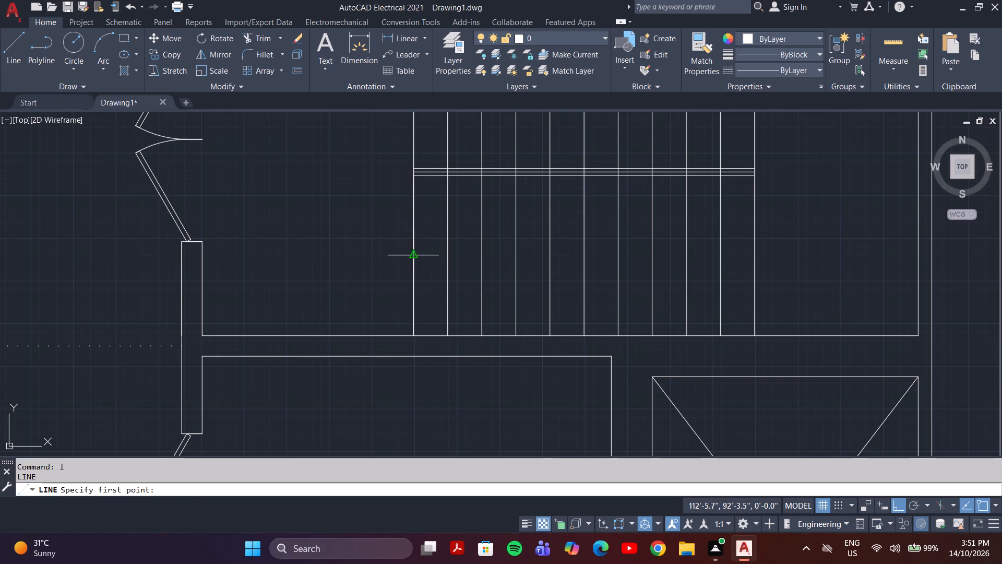
pyautogui.click(415, 254)
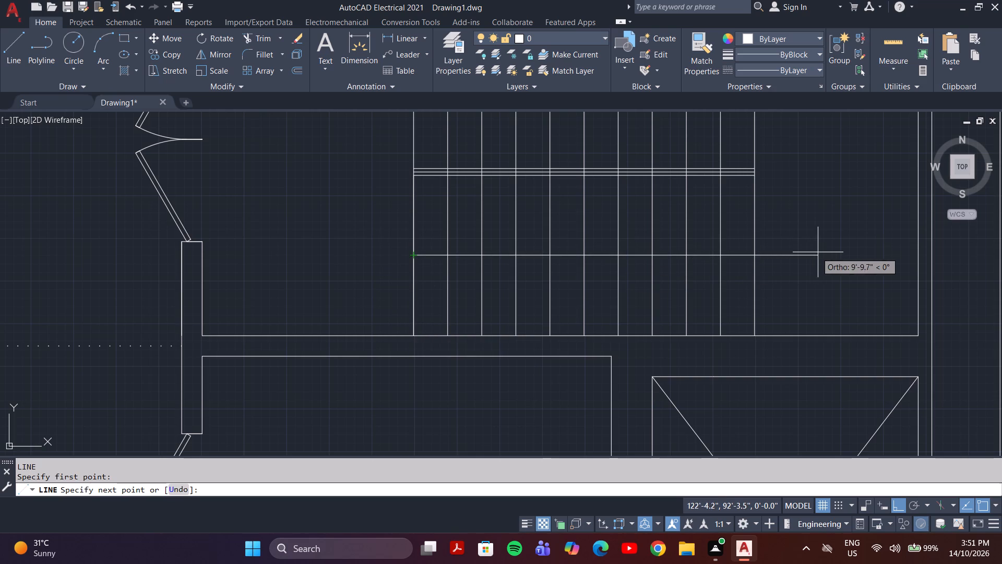
pyautogui.click(819, 252)
pyautogui.moveTo(798, 134); pyautogui.dragTo(790, 248, button='middle')
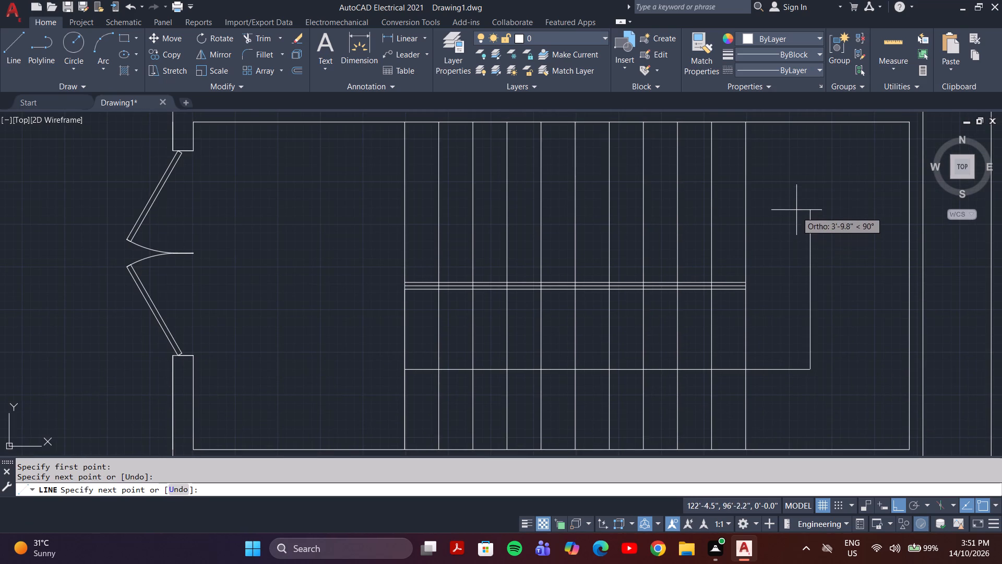
pyautogui.click(797, 189)
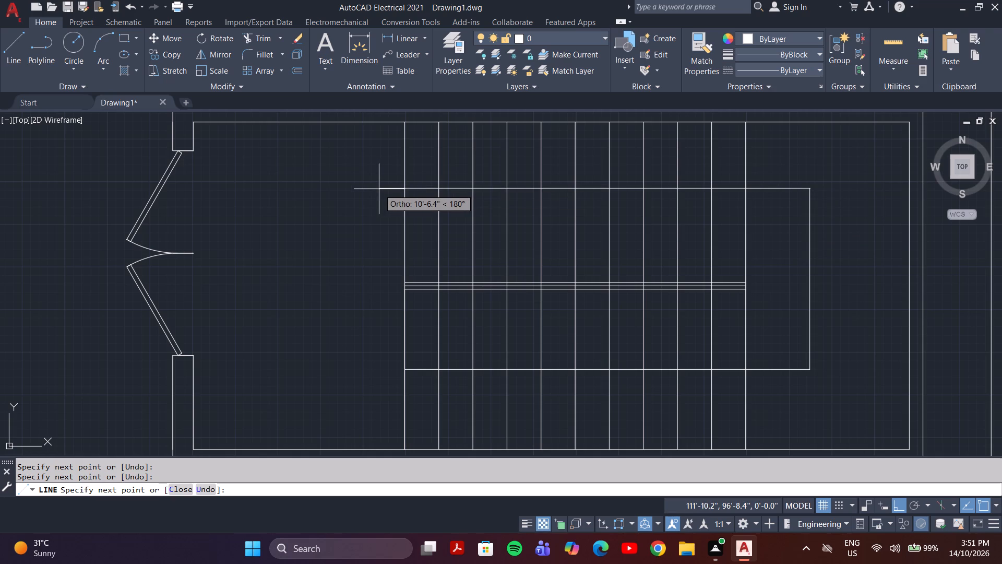
pyautogui.click(405, 187)
pyautogui.press('Escape')
# Draw the upper arrowhead stroke from the stair path's end at the upper flight's left edge, about 5" right and 7" up.
pyautogui.press('l')
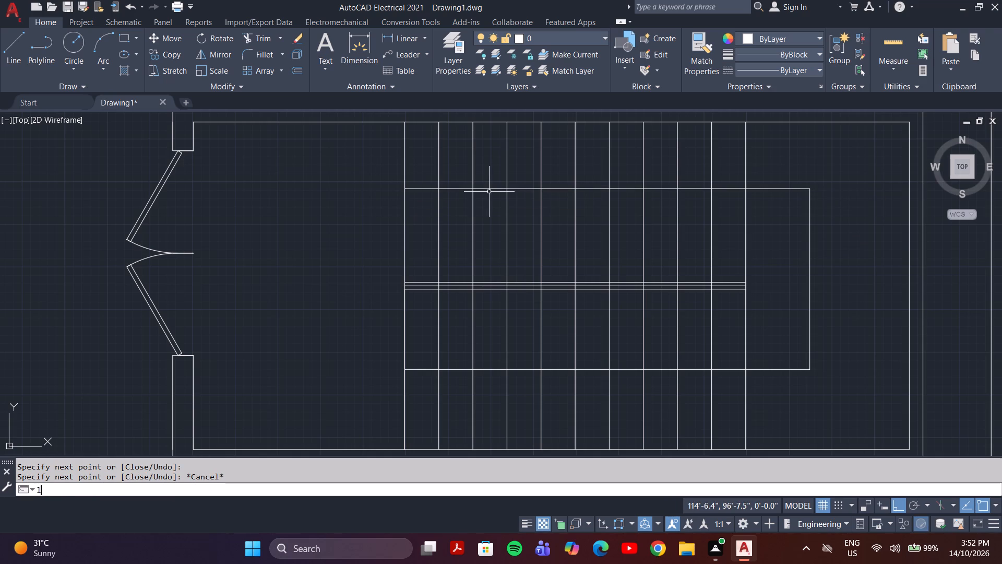
pyautogui.press('Return')
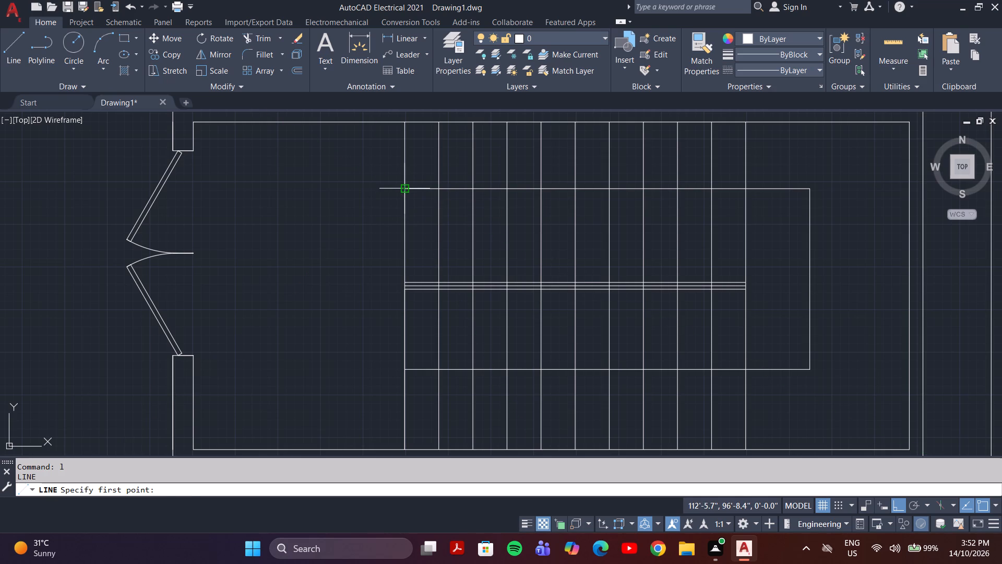
pyautogui.click(408, 188)
pyautogui.press('F8')
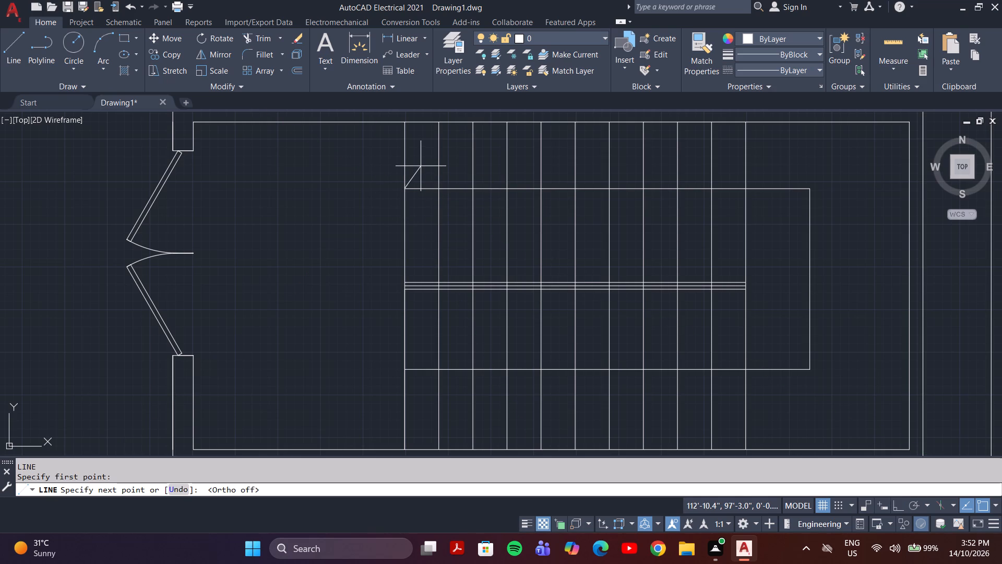
pyautogui.click(421, 166)
pyautogui.press('Escape')
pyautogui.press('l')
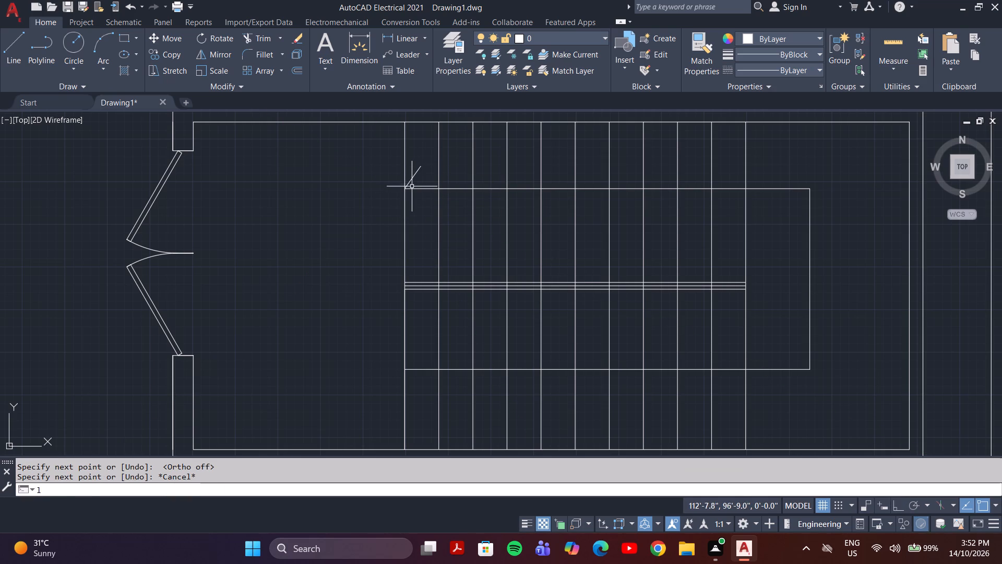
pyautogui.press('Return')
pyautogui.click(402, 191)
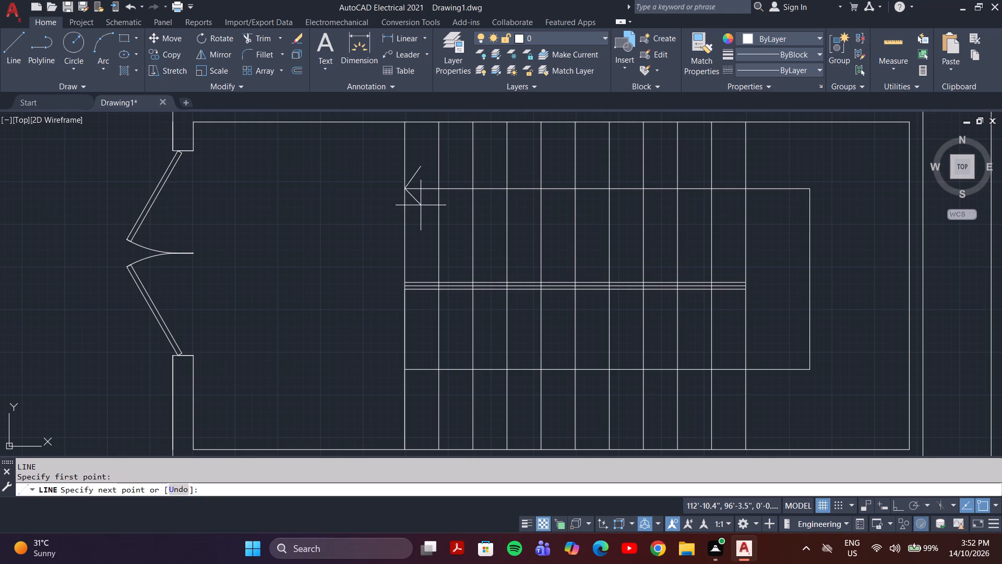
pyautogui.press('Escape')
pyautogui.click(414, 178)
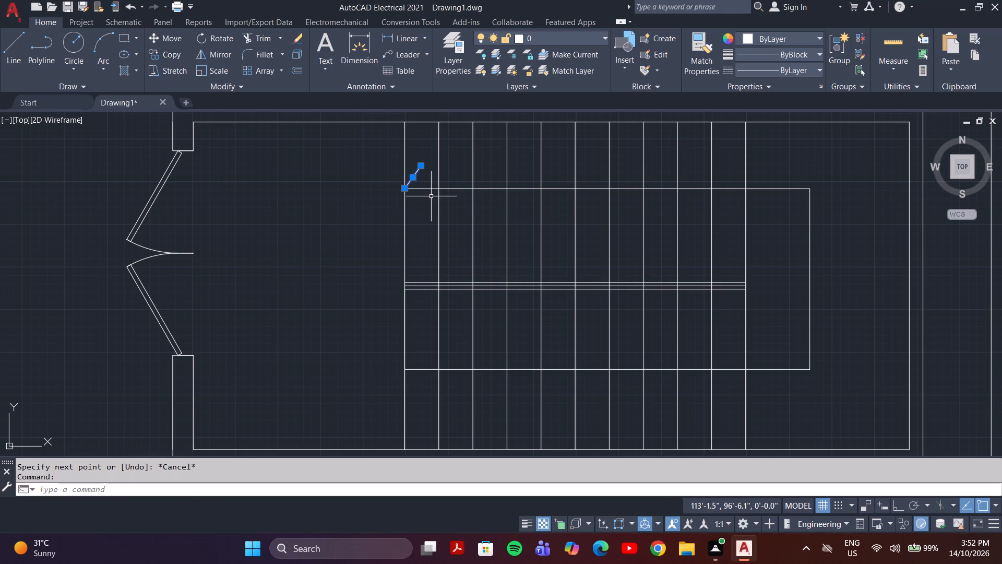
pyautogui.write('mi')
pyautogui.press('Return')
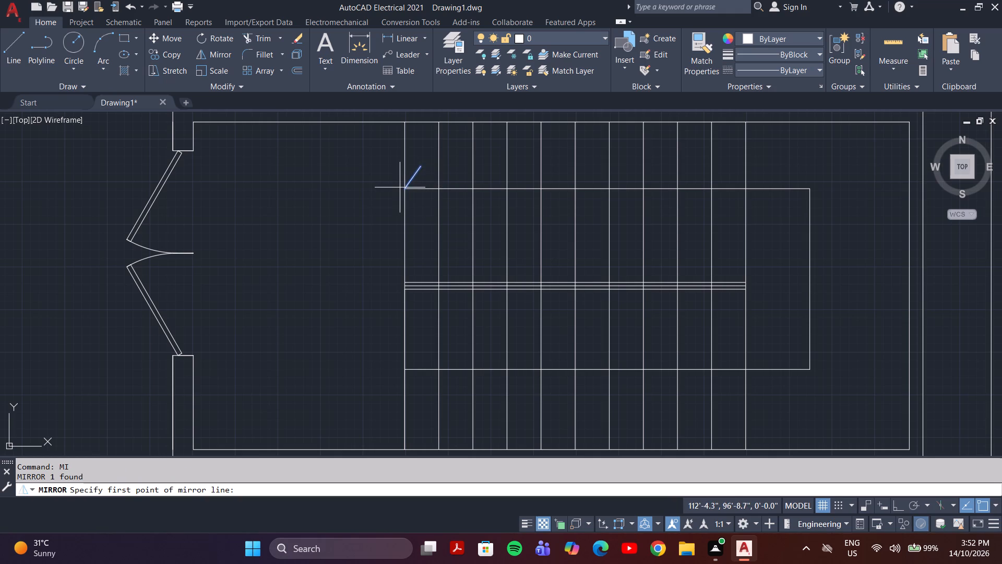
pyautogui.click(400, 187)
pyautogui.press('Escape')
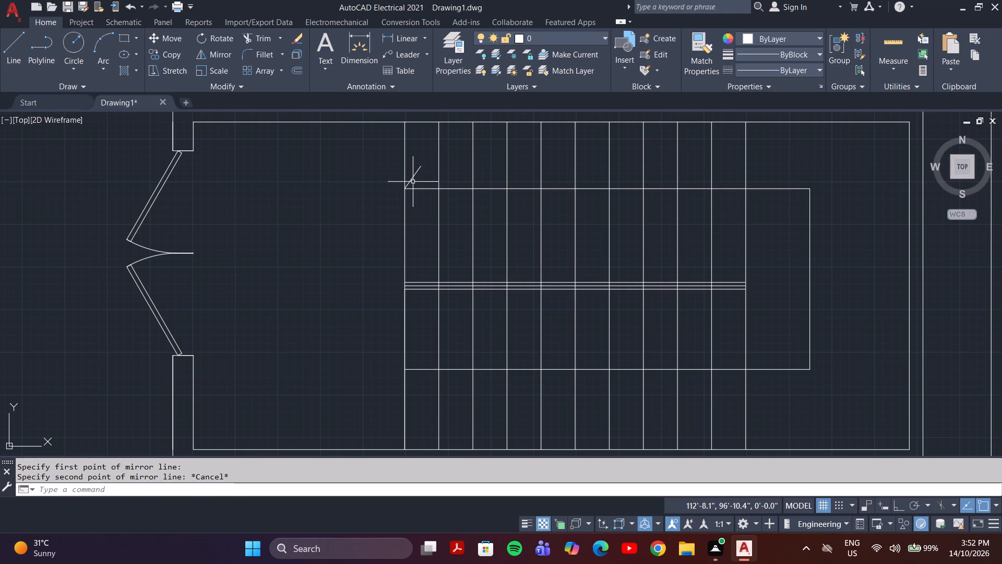
# Mirror the slanted arrowhead stroke about the upper stair path line, keeping the original, to complete the arrowhead.
pyautogui.write('mi')
pyautogui.press('Return')
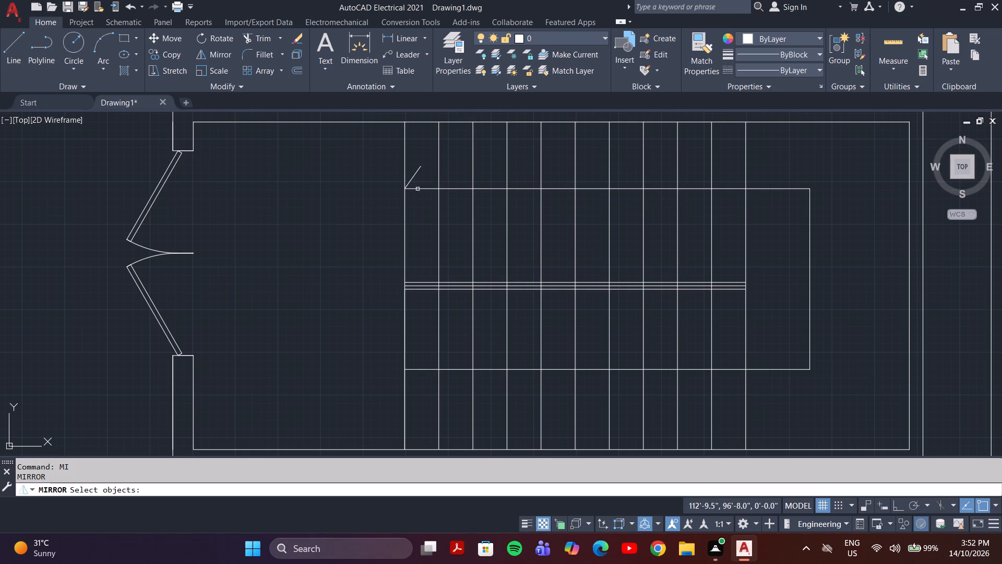
pyautogui.click(412, 179)
pyautogui.press('Return')
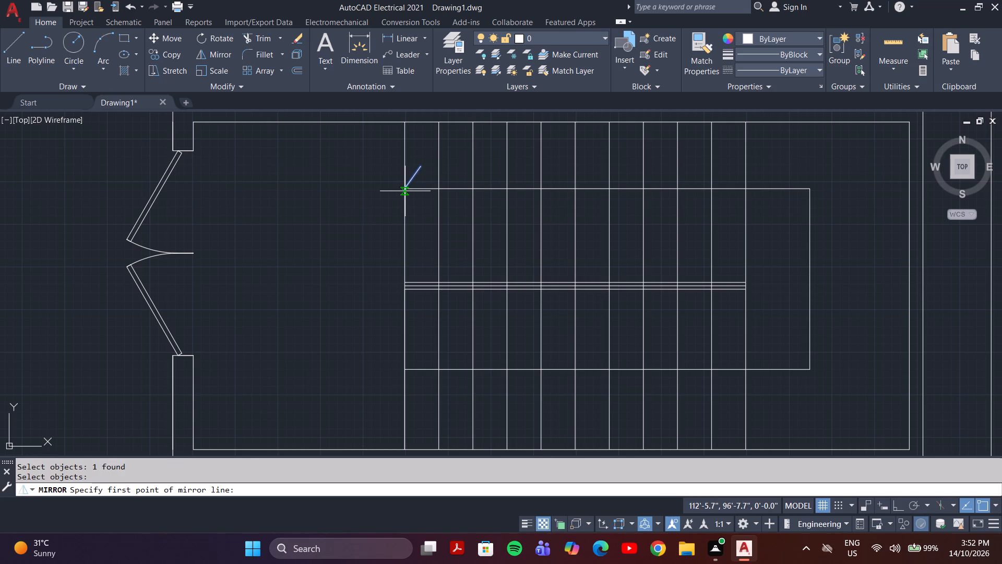
pyautogui.click(405, 189)
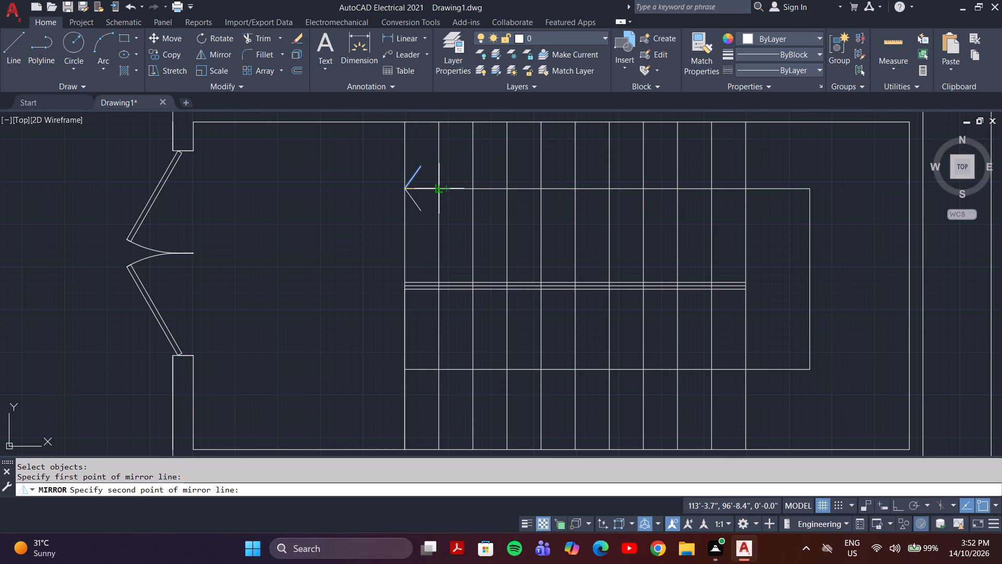
pyautogui.click(440, 190)
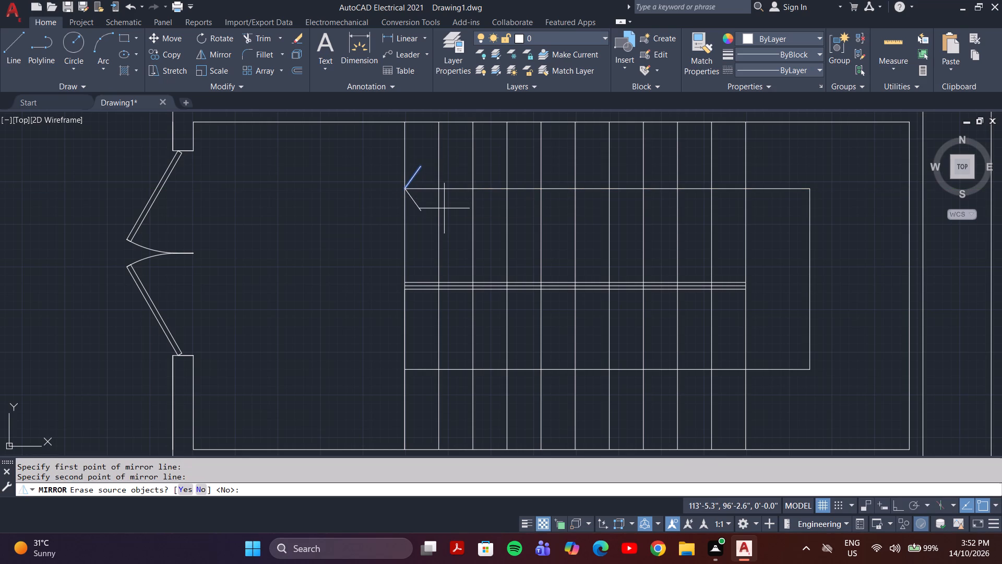
pyautogui.press('Return')
# Trim the hall-side wall line across the kitchen door opening and the bedroom door opening just below it.
pyautogui.scroll(-3, 439, 228)
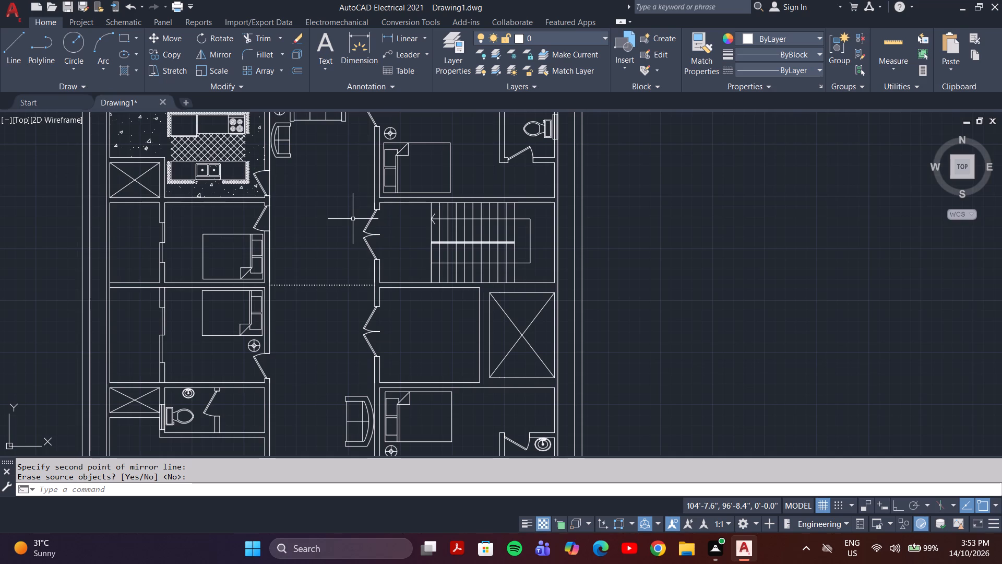
pyautogui.scroll(-1, 349, 281)
pyautogui.scroll(3, 273, 244)
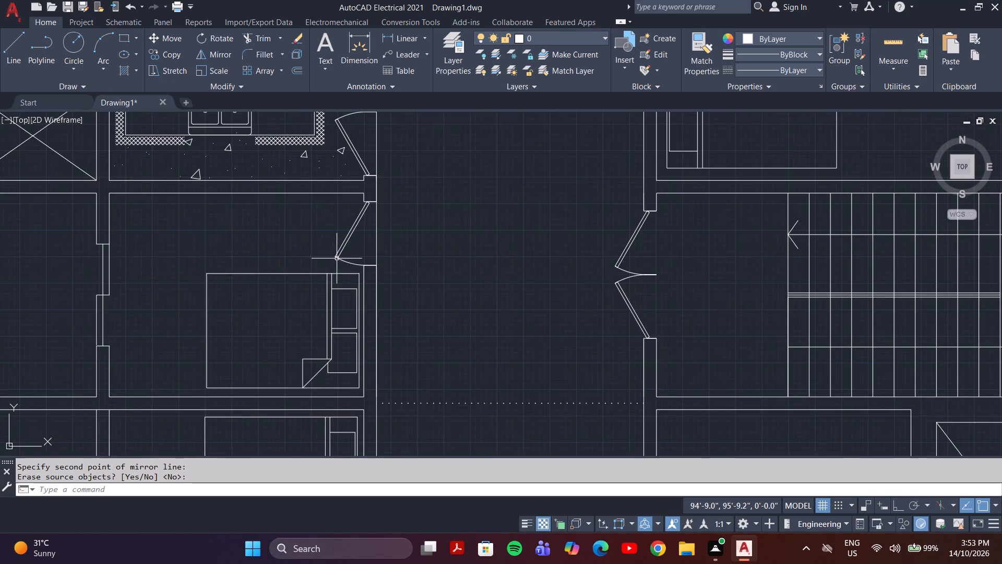
pyautogui.scroll(-2, 389, 254)
pyautogui.moveTo(390, 254); pyautogui.dragTo(379, 294, button='middle')
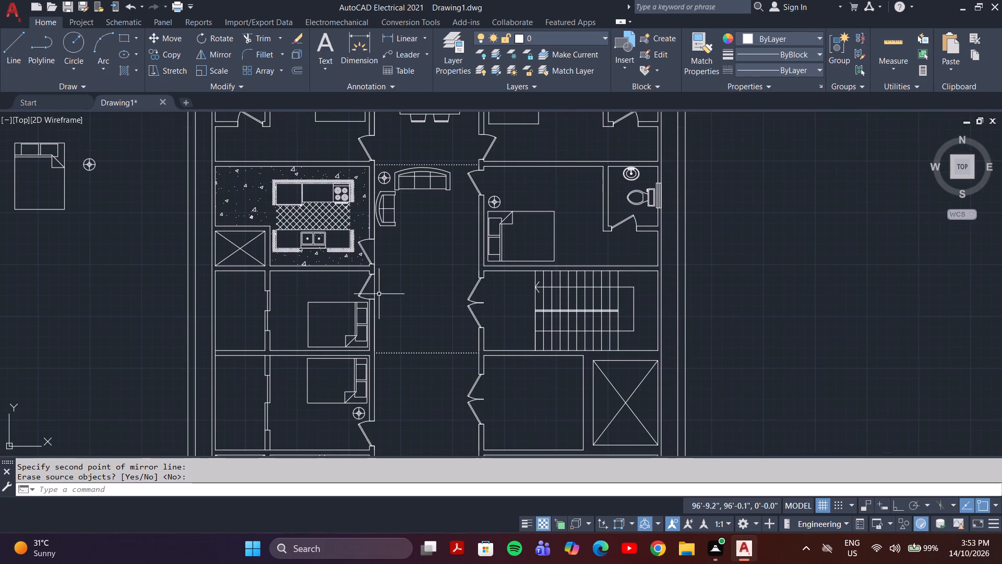
pyautogui.scroll(-2, 383, 255)
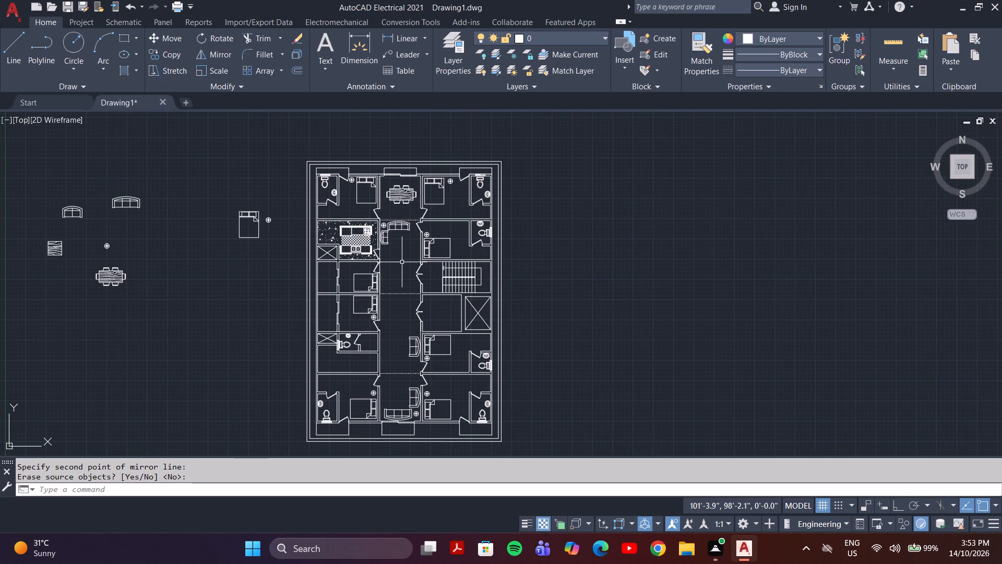
pyautogui.press('Escape')
pyautogui.write('tr')
pyautogui.press('Return')
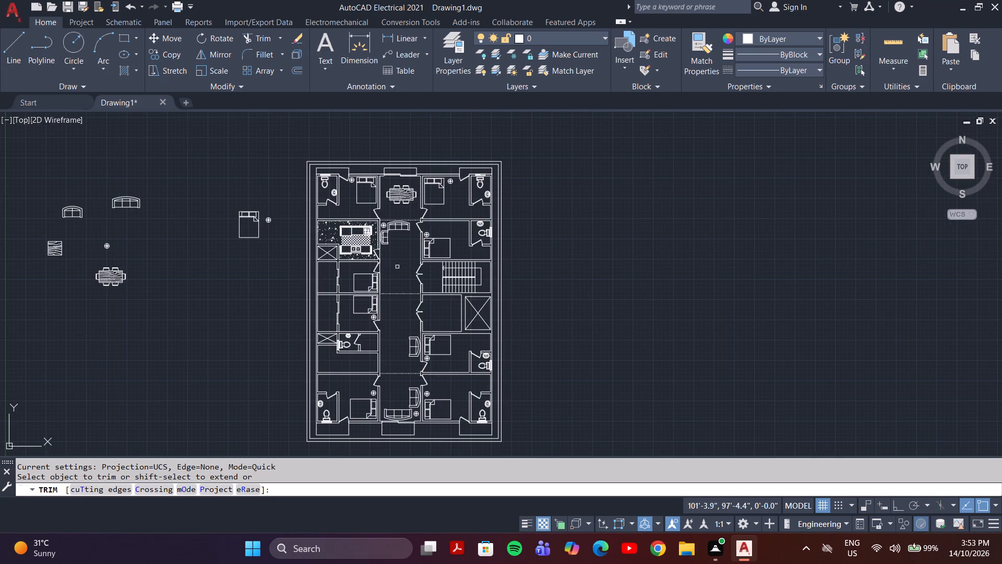
pyautogui.scroll(4, 387, 269)
pyautogui.click(328, 258)
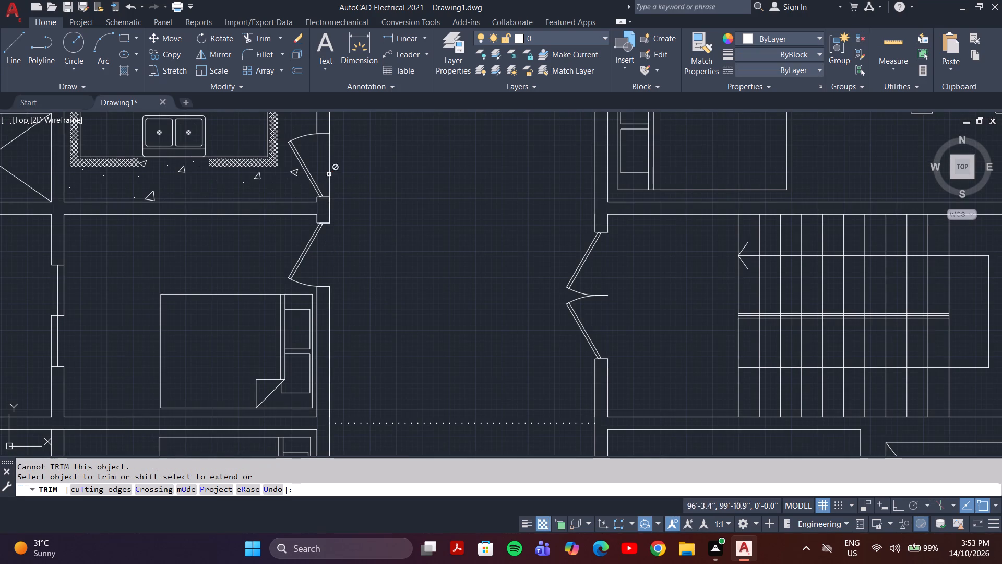
pyautogui.click(330, 174)
# Delete the three-seat sofa standing in front of the sliding opening in the bottom wall of the living area.
pyautogui.scroll(-5, 349, 192)
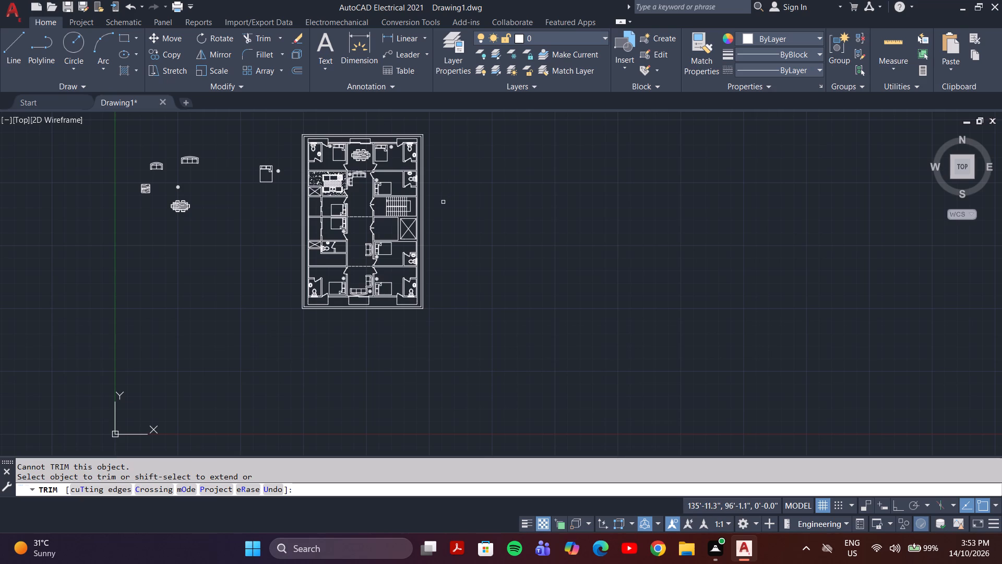
pyautogui.scroll(3, 360, 290)
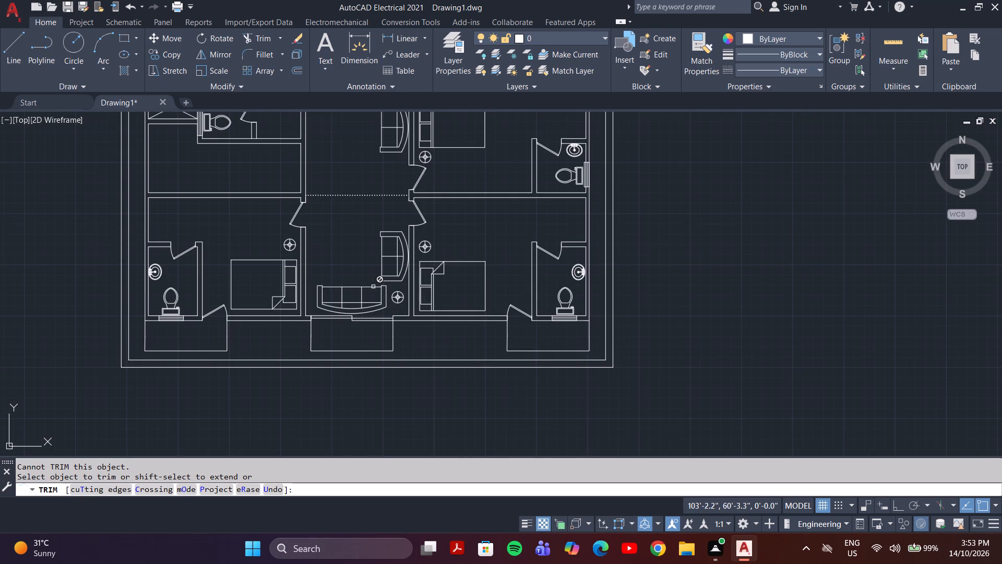
pyautogui.press('Escape')
pyautogui.click(368, 286)
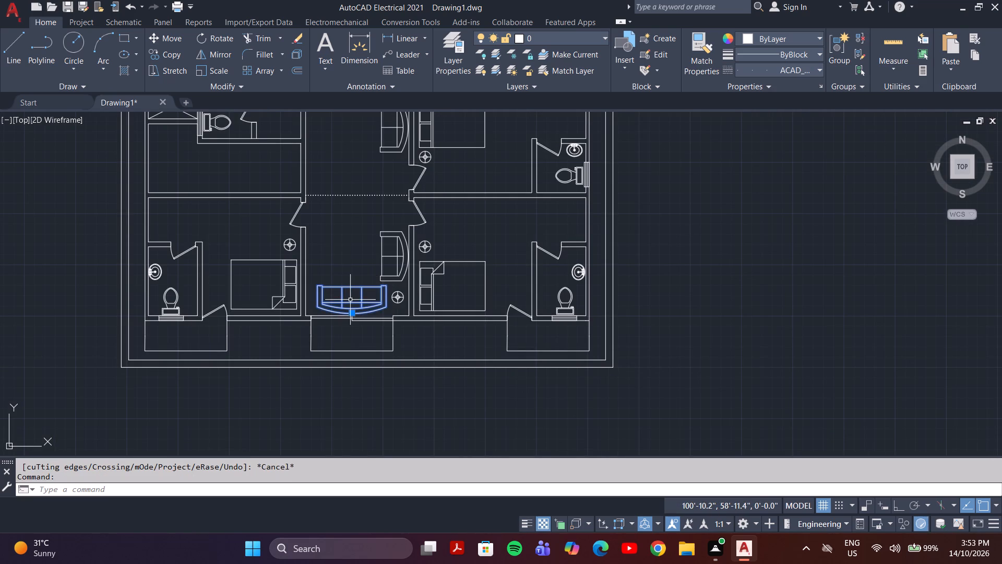
pyautogui.press('Delete')
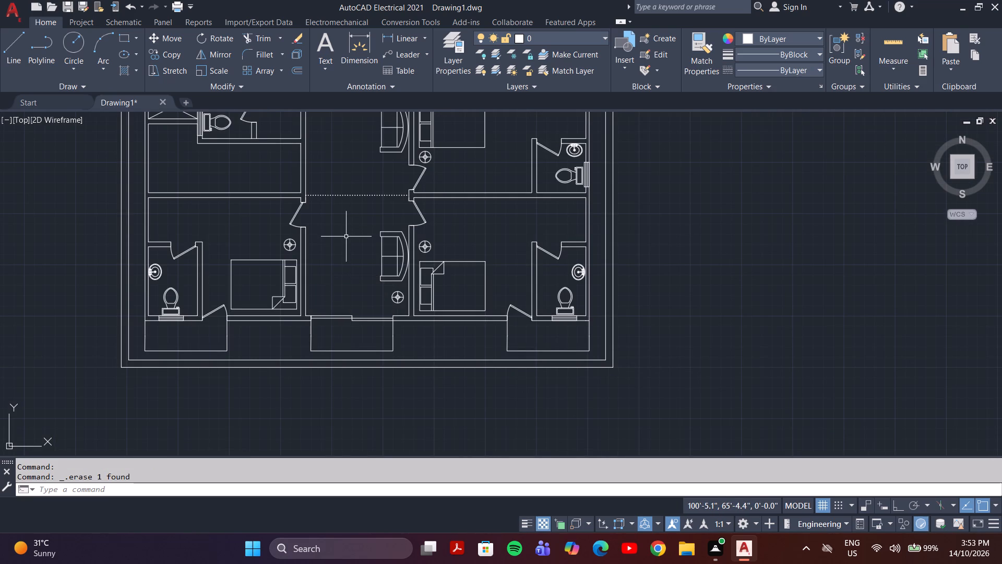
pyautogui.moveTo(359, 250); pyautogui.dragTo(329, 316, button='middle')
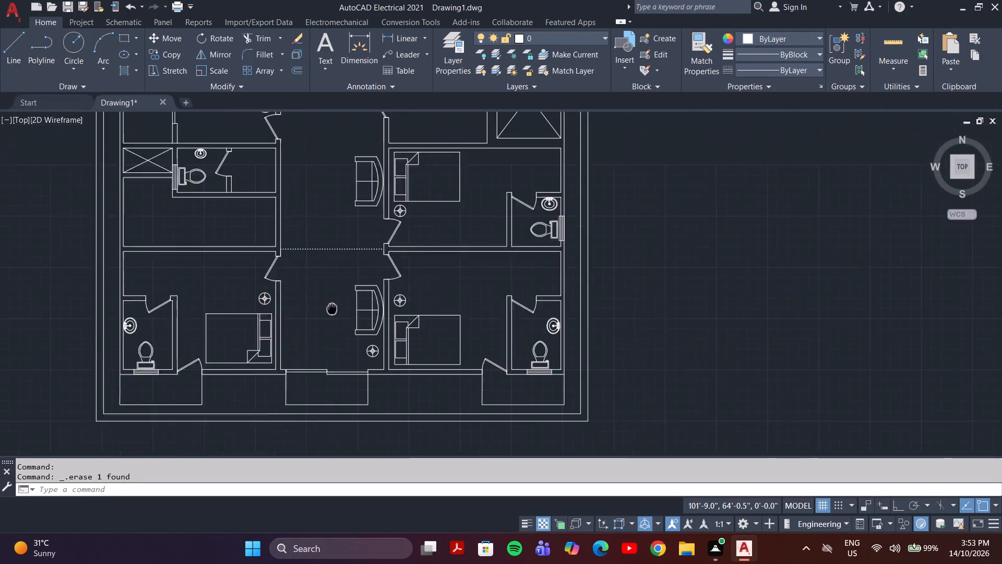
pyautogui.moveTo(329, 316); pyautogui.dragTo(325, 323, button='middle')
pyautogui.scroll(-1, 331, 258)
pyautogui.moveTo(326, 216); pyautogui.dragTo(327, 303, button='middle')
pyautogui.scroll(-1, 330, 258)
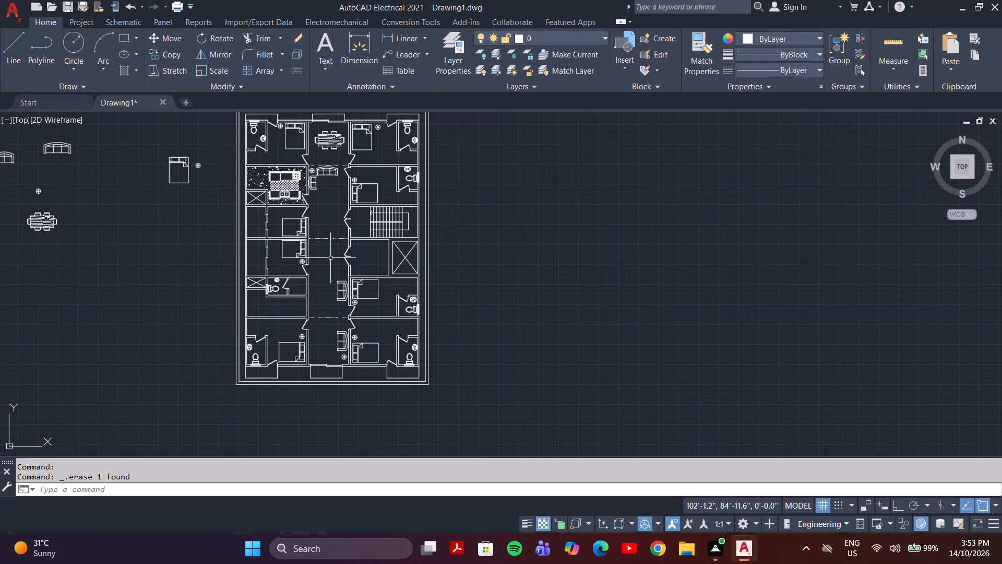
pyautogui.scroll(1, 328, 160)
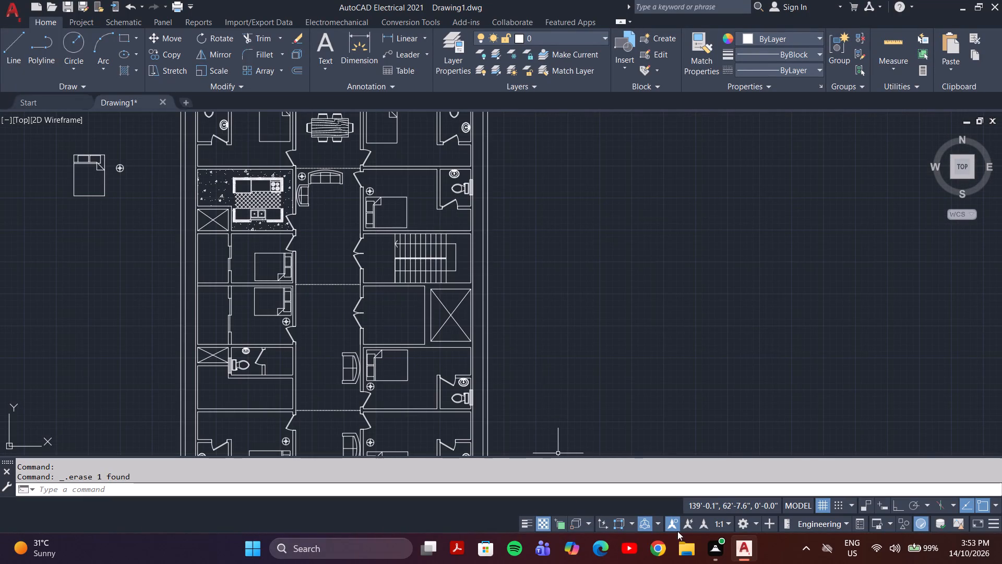
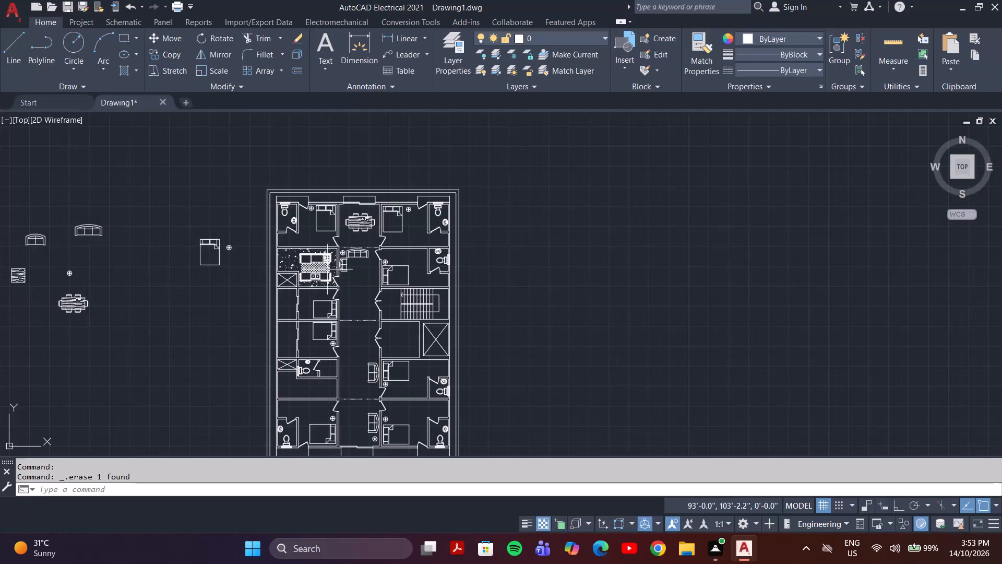
# Delete the whole existing staircase, including its treads, centre divider, path line and direction arrow, from the stair room.
pyautogui.moveTo(389, 280); pyautogui.dragTo(383, 276, button='middle')
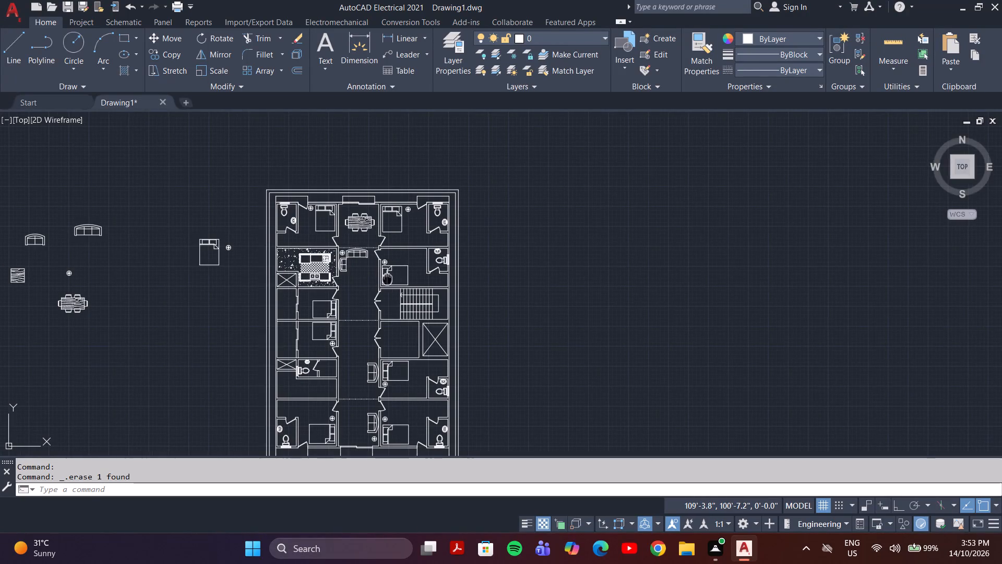
pyautogui.moveTo(383, 276); pyautogui.dragTo(321, 239, button='middle')
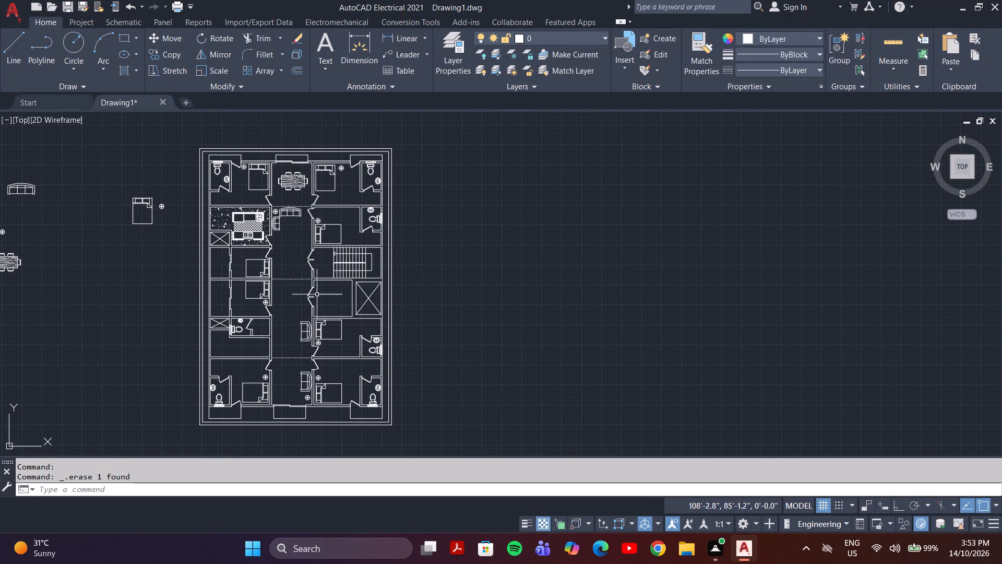
pyautogui.scroll(1, 292, 205)
pyautogui.scroll(-1, 293, 205)
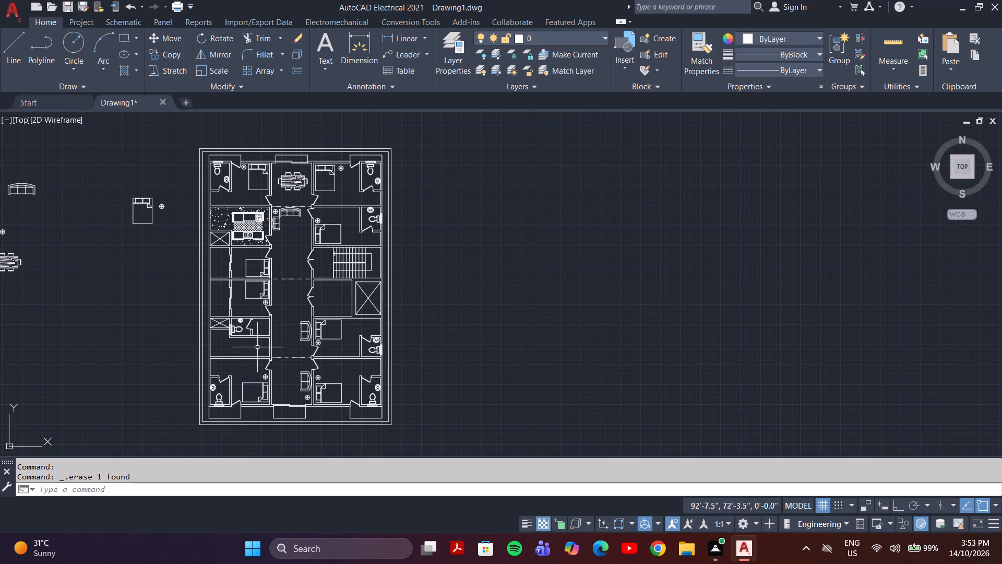
pyautogui.moveTo(147, 222); pyautogui.dragTo(241, 219, button='middle')
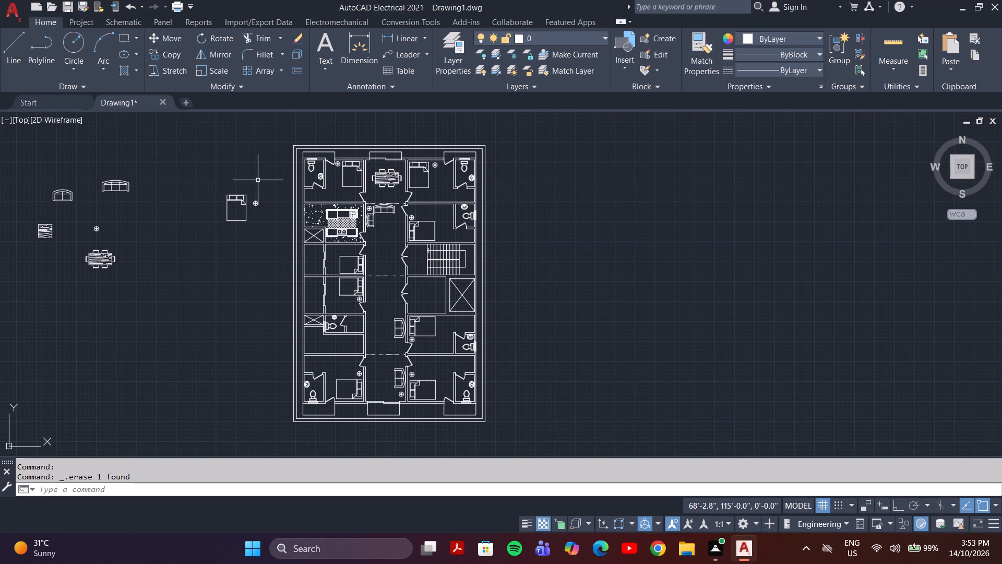
pyautogui.scroll(2, 420, 286)
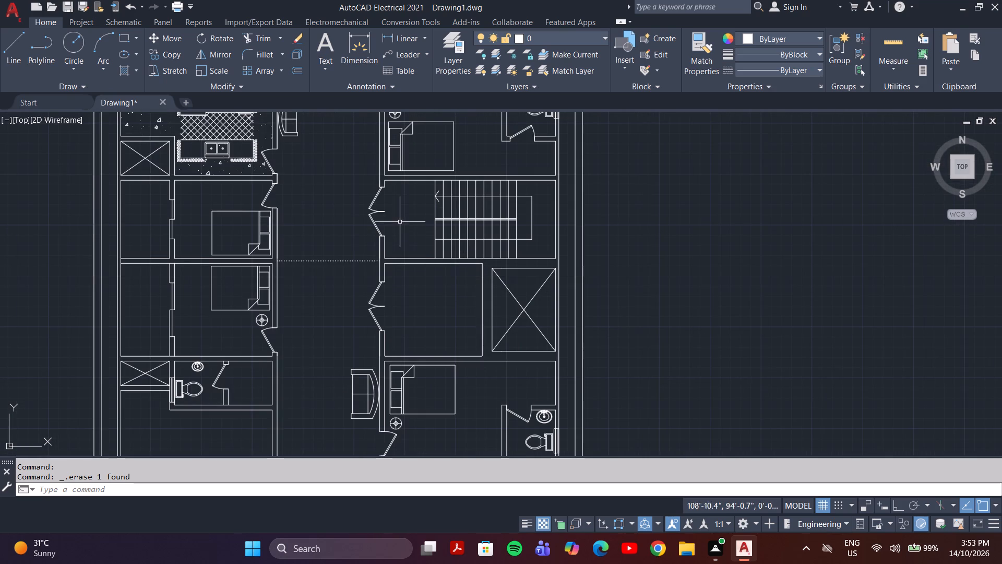
pyautogui.scroll(1, 425, 219)
pyautogui.click(480, 237)
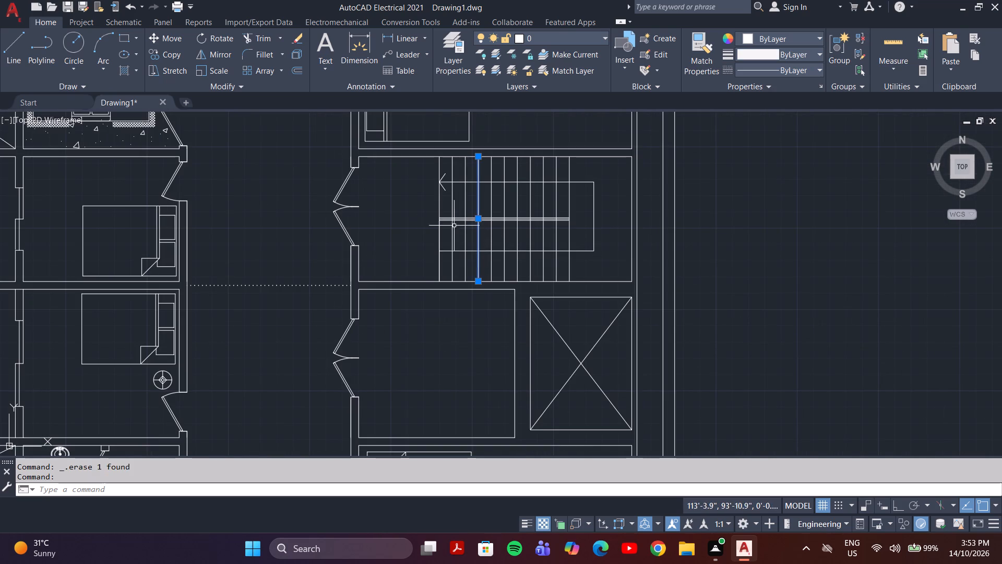
pyautogui.click(613, 182)
pyautogui.click(410, 255)
pyautogui.press('Delete')
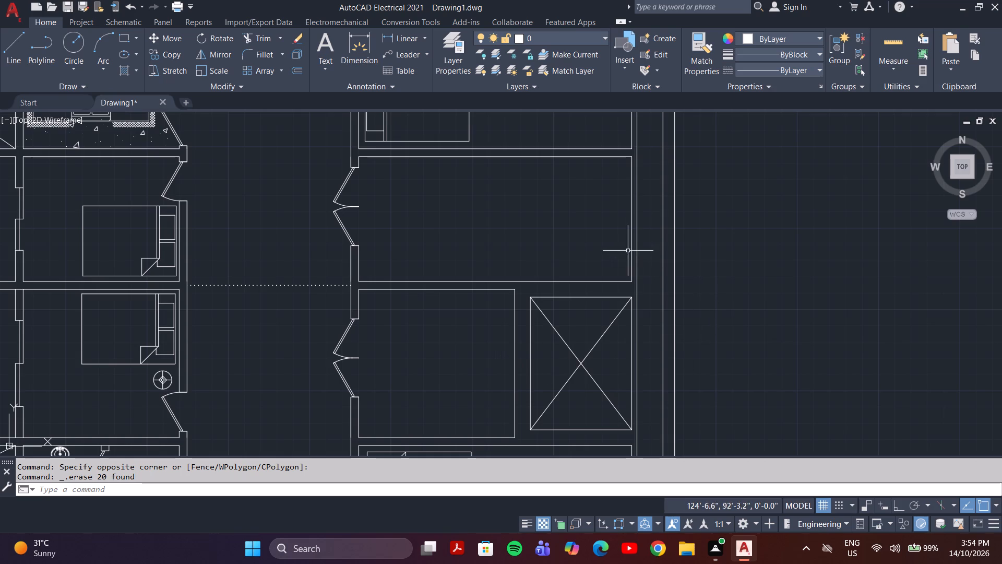
# Offset the stair room's inner exterior-wall line 4' inward to mark the landing edge.
pyautogui.press('o')
pyautogui.press('Return')
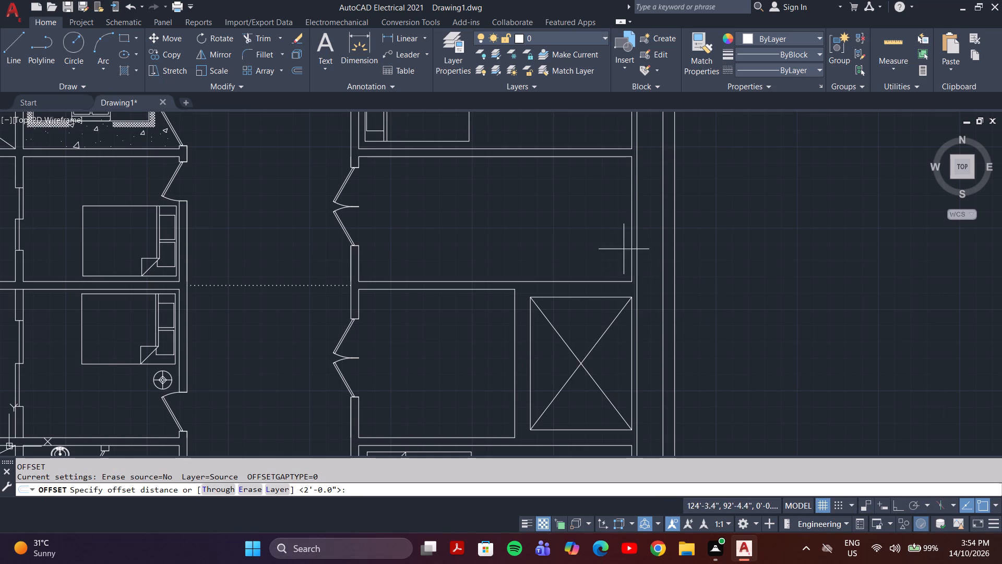
pyautogui.click(392, 484)
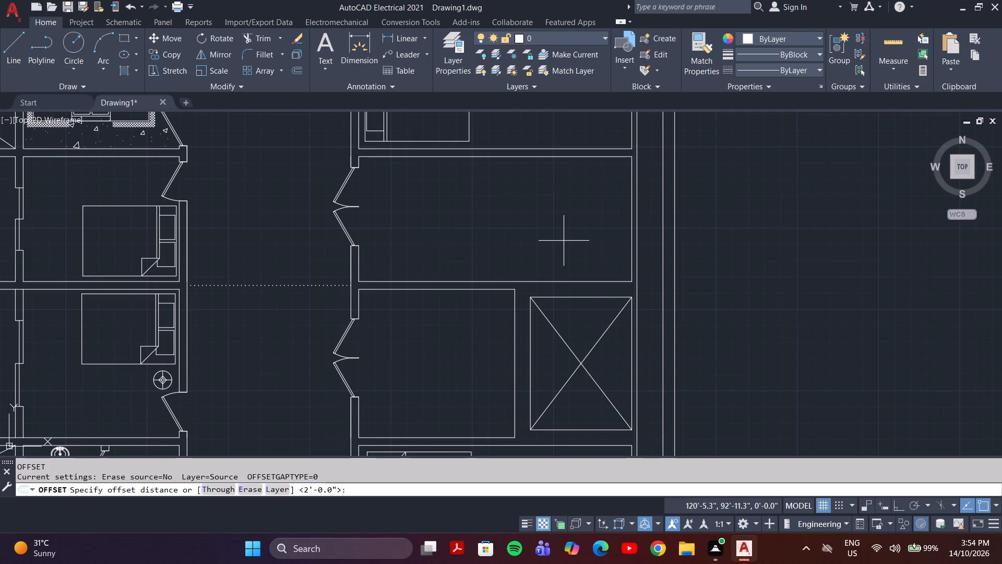
pyautogui.write("4'")
pyautogui.press('Return')
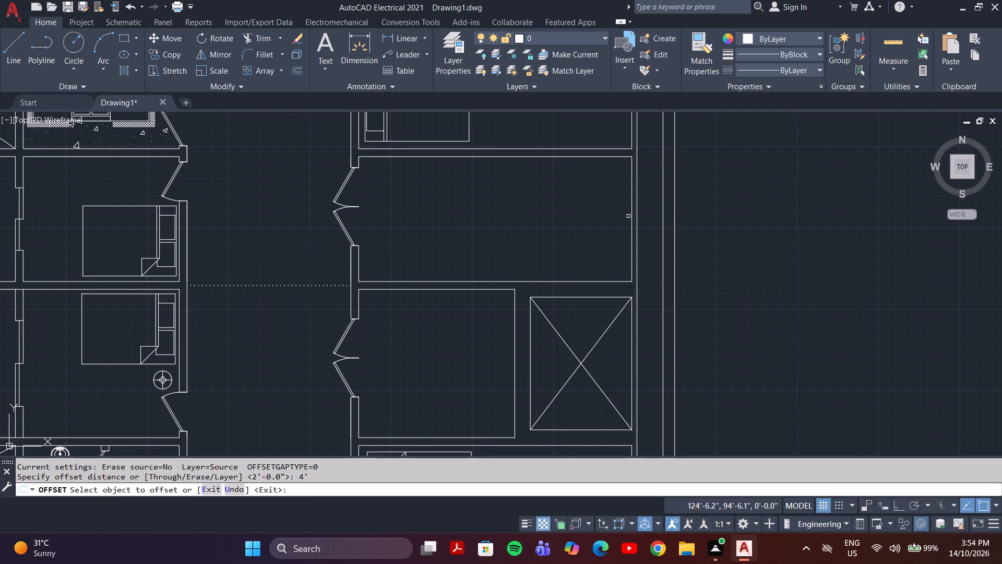
pyautogui.click(631, 215)
pyautogui.click(557, 226)
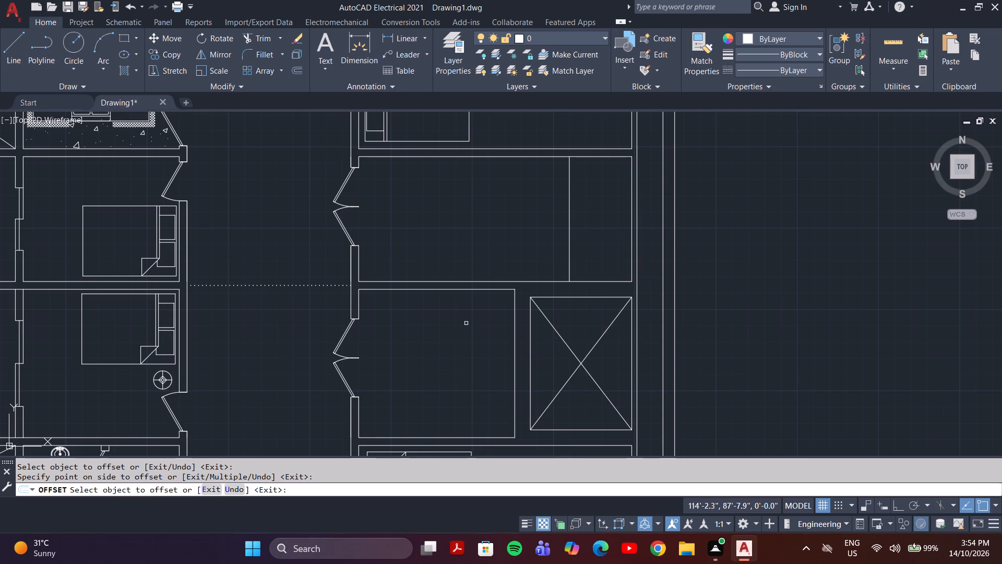
pyautogui.press('Escape')
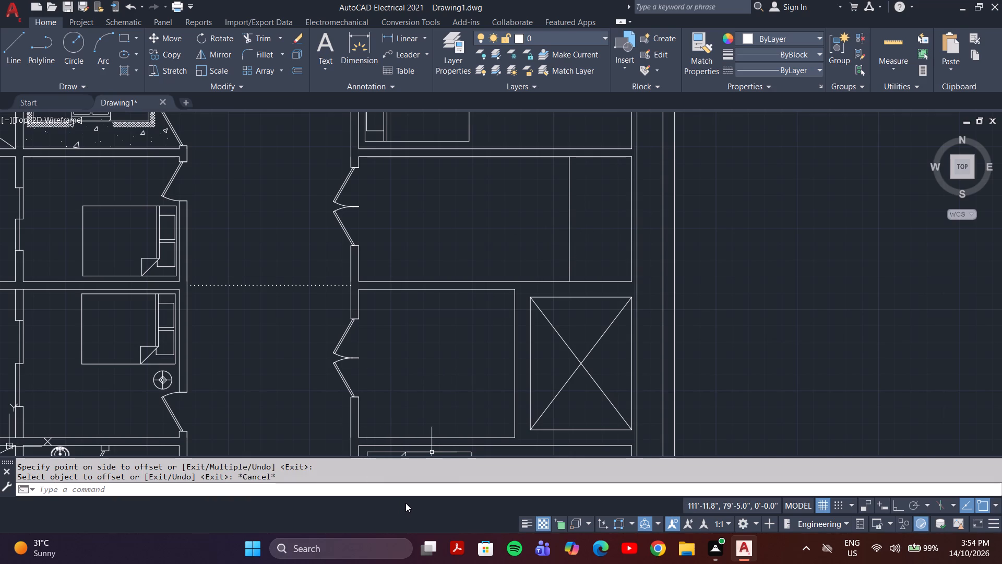
# Offset the landing edge line nine times at 10" spacing toward the double door to create the stair treads.
pyautogui.press('o')
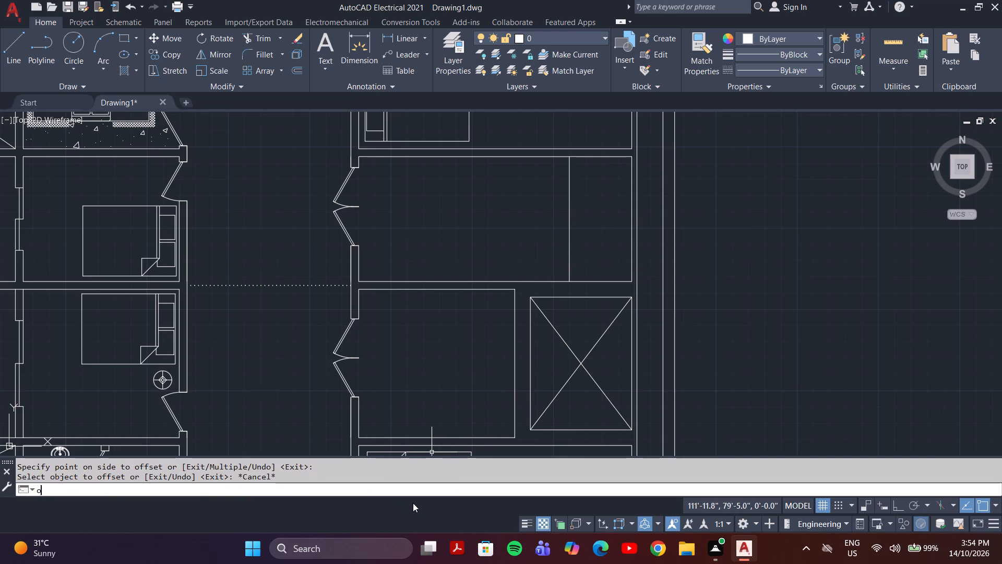
pyautogui.press('Return')
pyautogui.write('10')
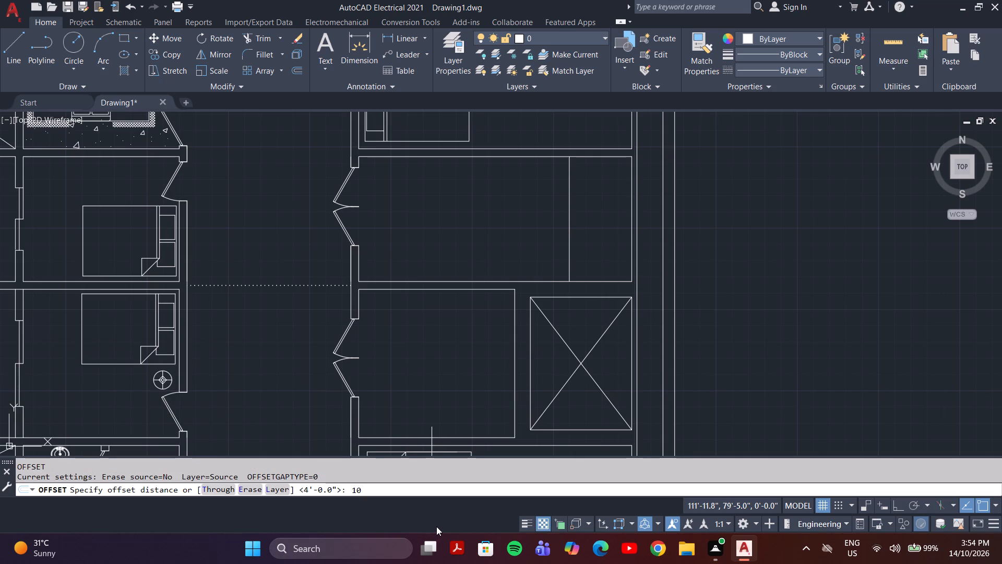
pyautogui.hotkey('shift', '"')
pyautogui.press('Return')
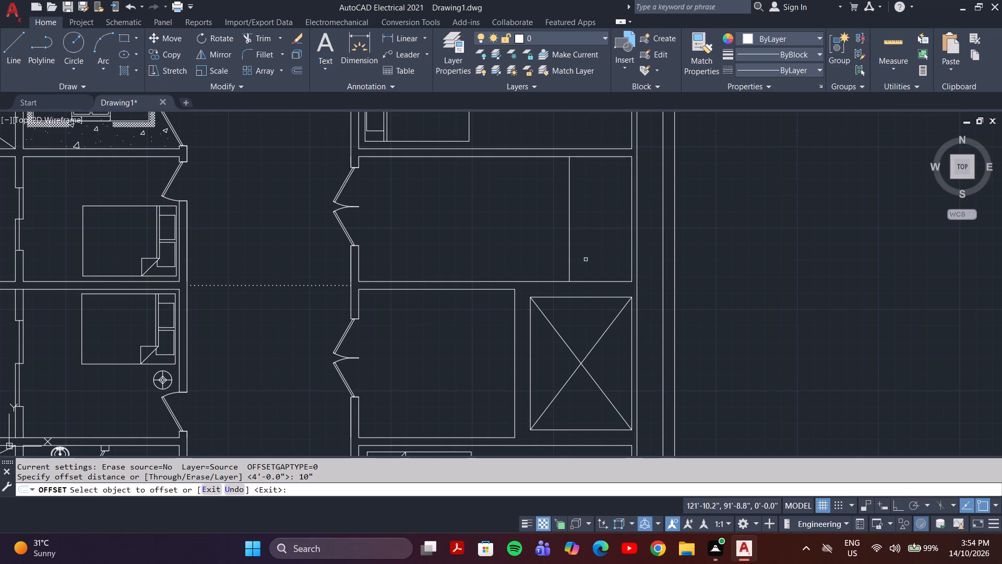
pyautogui.click(568, 260)
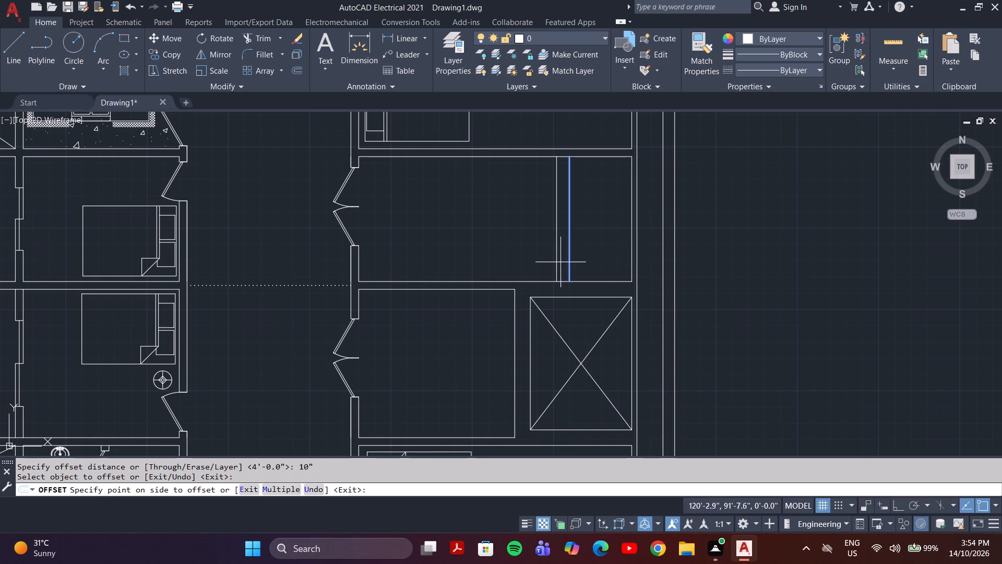
pyautogui.click(280, 491)
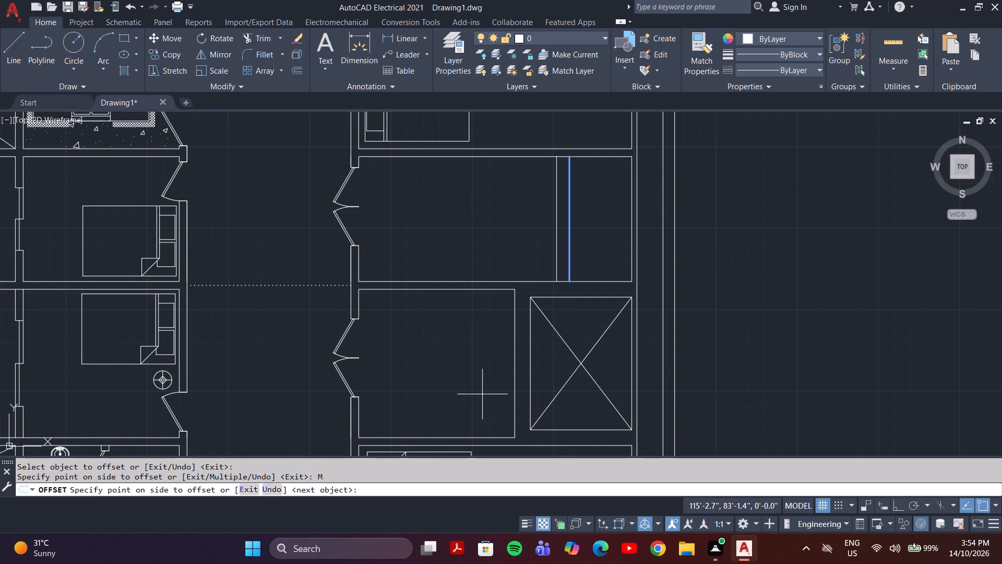
pyautogui.click(539, 263)
pyautogui.click(529, 263)
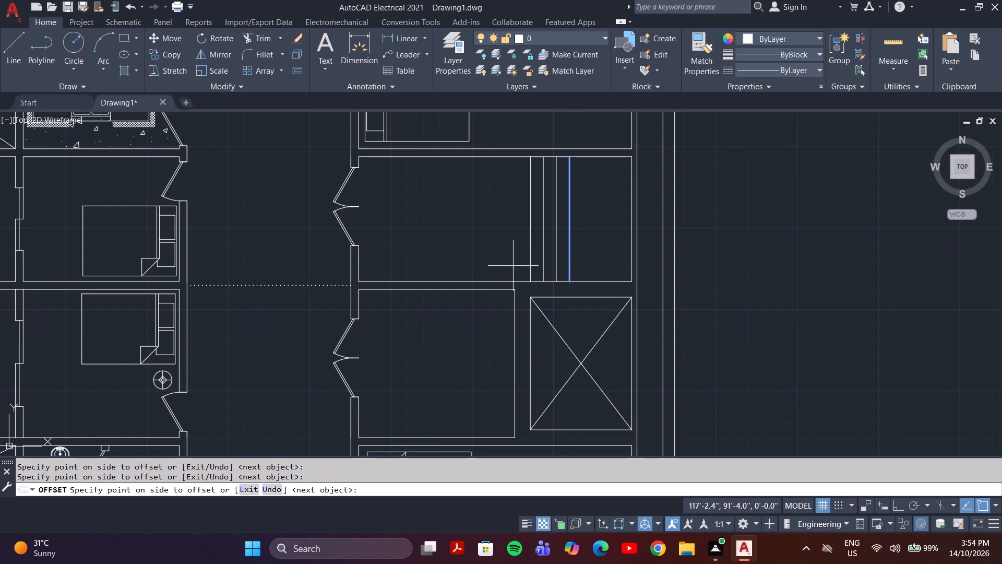
pyautogui.click(513, 266)
pyautogui.click(503, 268)
pyautogui.click(476, 264)
pyautogui.click(465, 267)
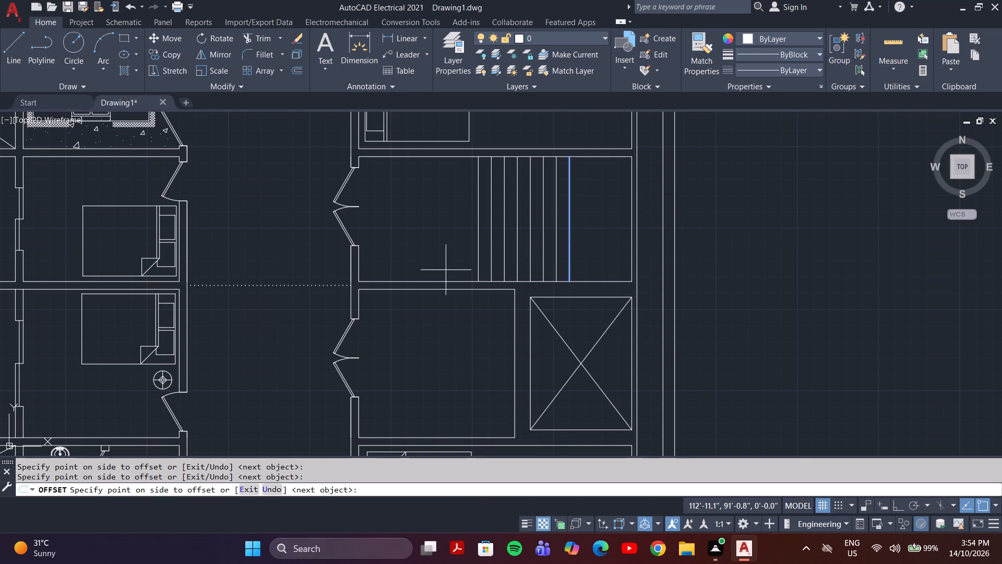
pyautogui.click(446, 270)
pyautogui.click(434, 269)
pyautogui.click(422, 269)
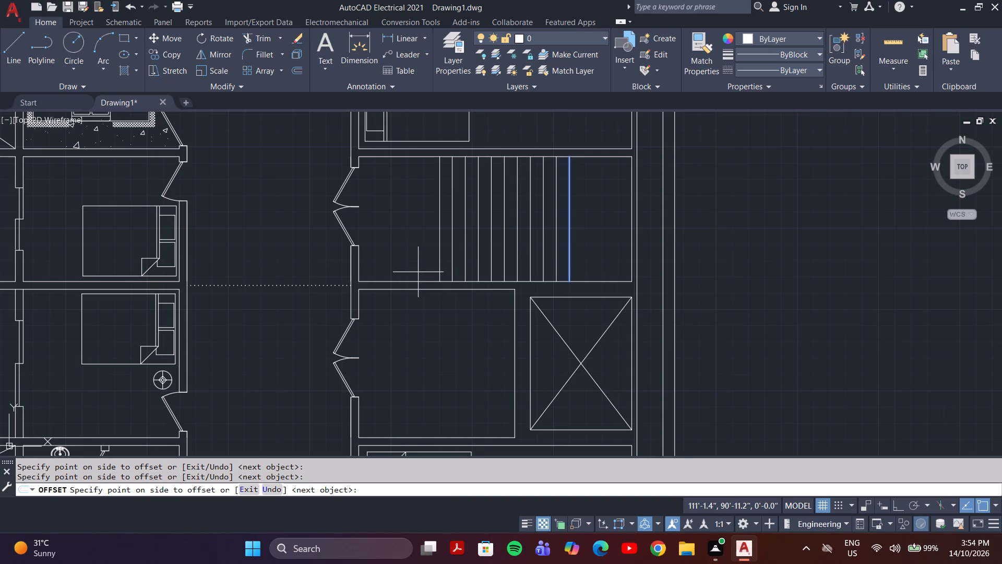
pyautogui.press('Escape')
# Draw a centre line across the treads, from the landing edge's midpoint to the last tread's midpoint.
pyautogui.press('l')
pyautogui.press('Return')
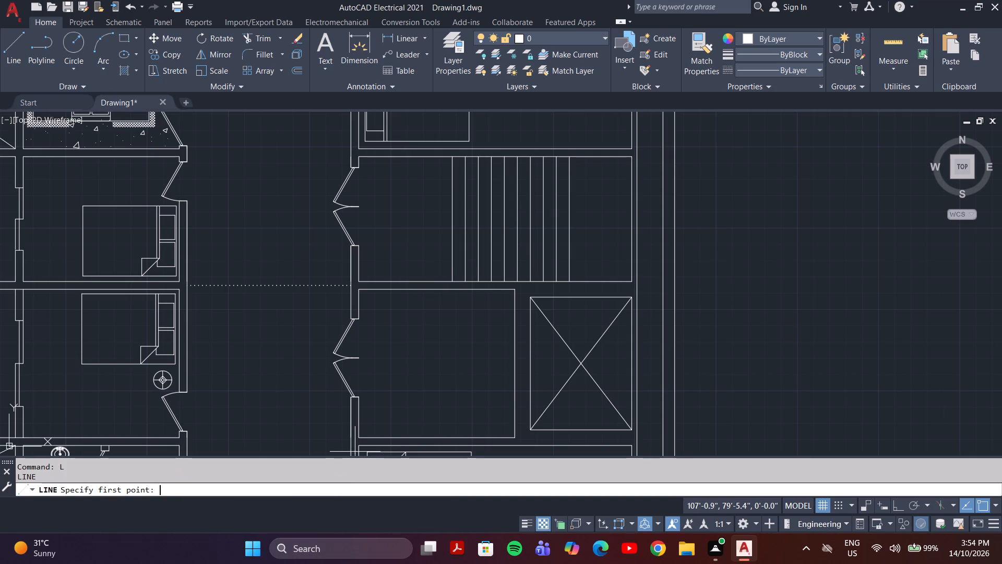
pyautogui.click(567, 219)
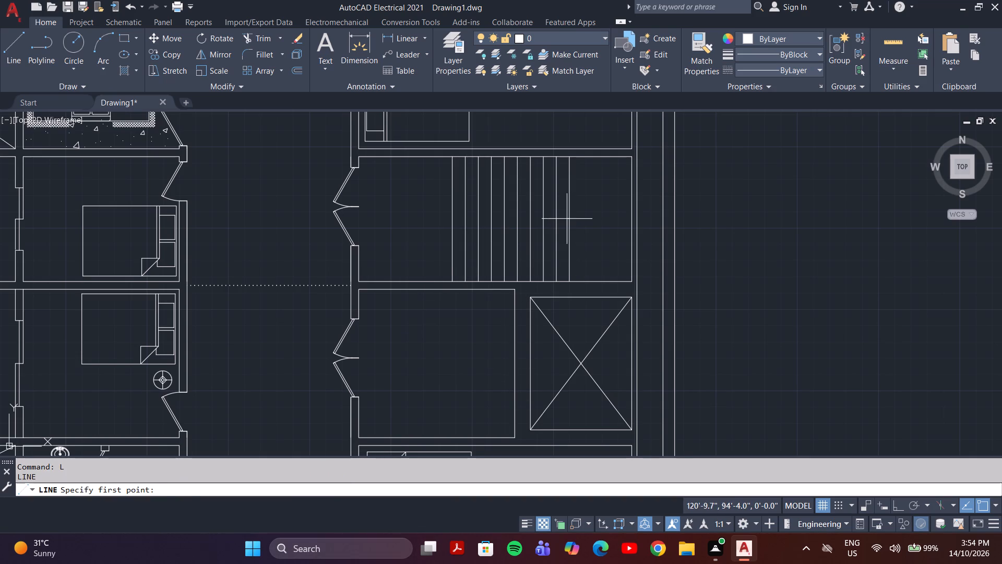
pyautogui.click(451, 217)
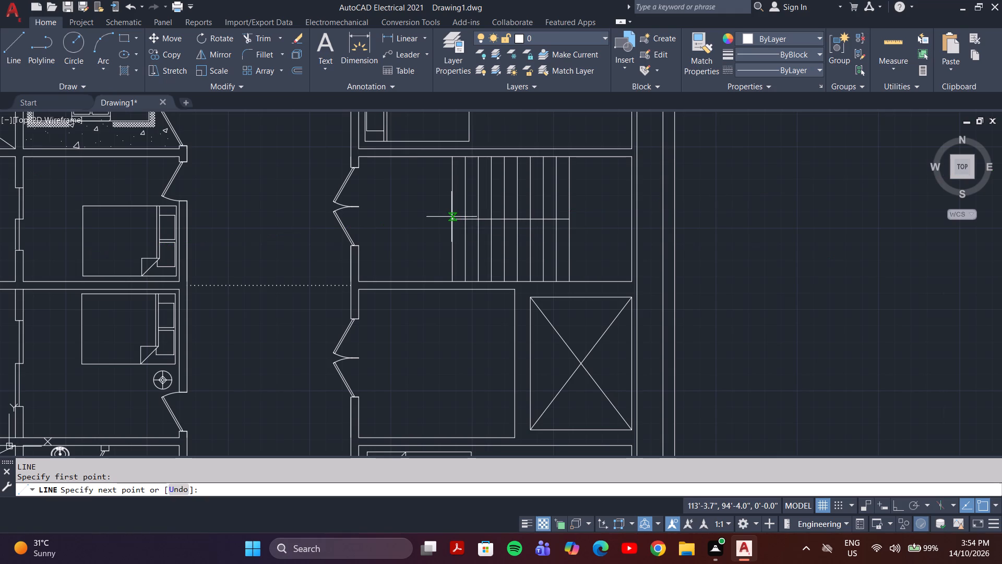
pyautogui.press('Escape')
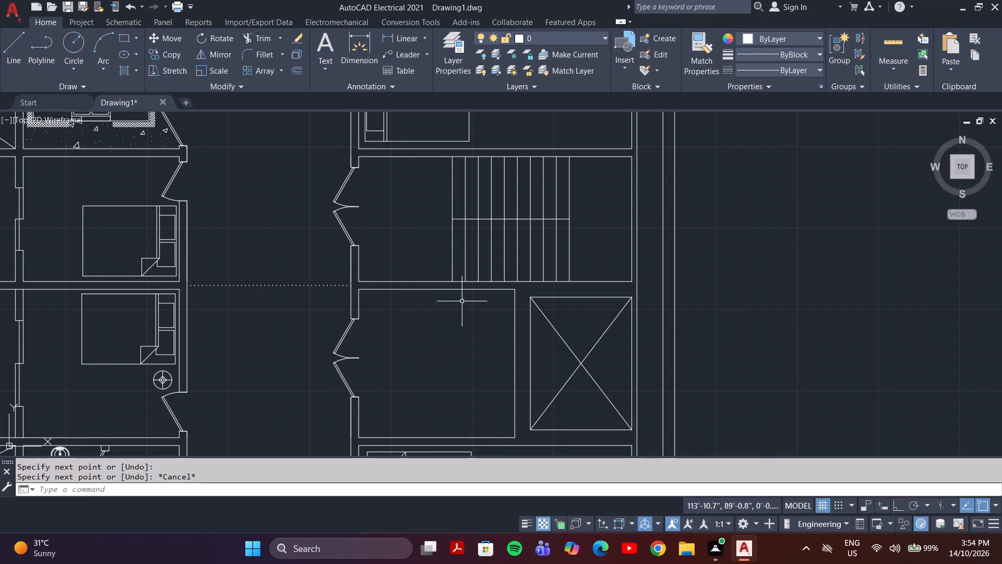
# Offset the staircase's horizontal centre line 1" to both sides to form the divider between the flights.
pyautogui.press('o')
pyautogui.press('Return')
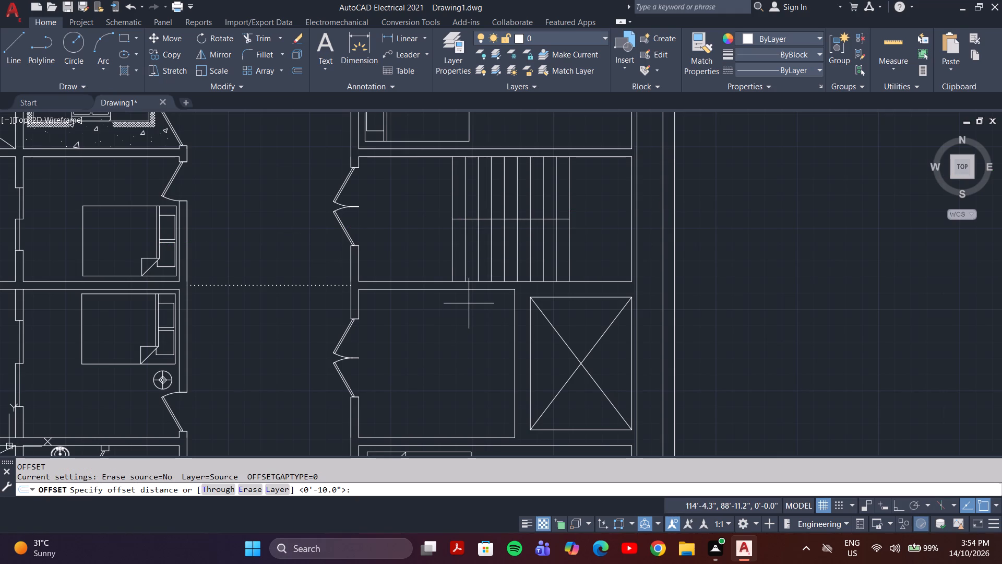
pyautogui.press('1')
pyautogui.hotkey('shift', '"')
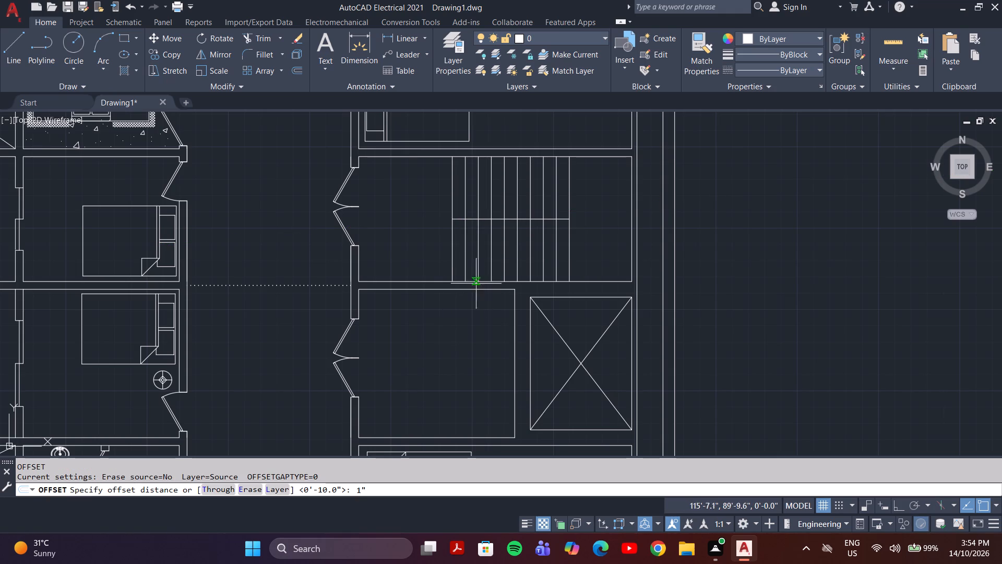
pyautogui.press('Return')
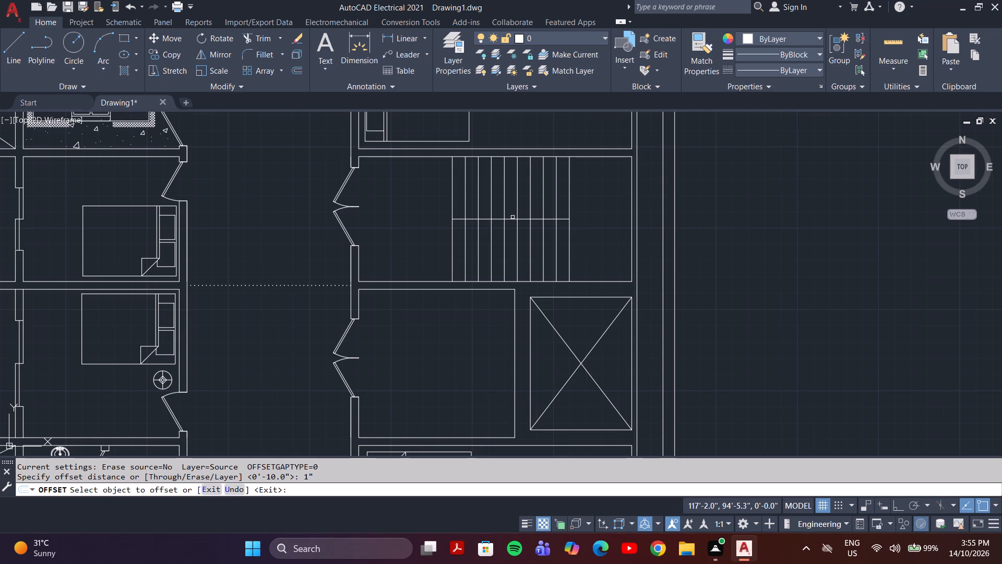
pyautogui.click(514, 218)
pyautogui.click(511, 209)
pyautogui.scroll(3, 510, 219)
pyautogui.click(509, 218)
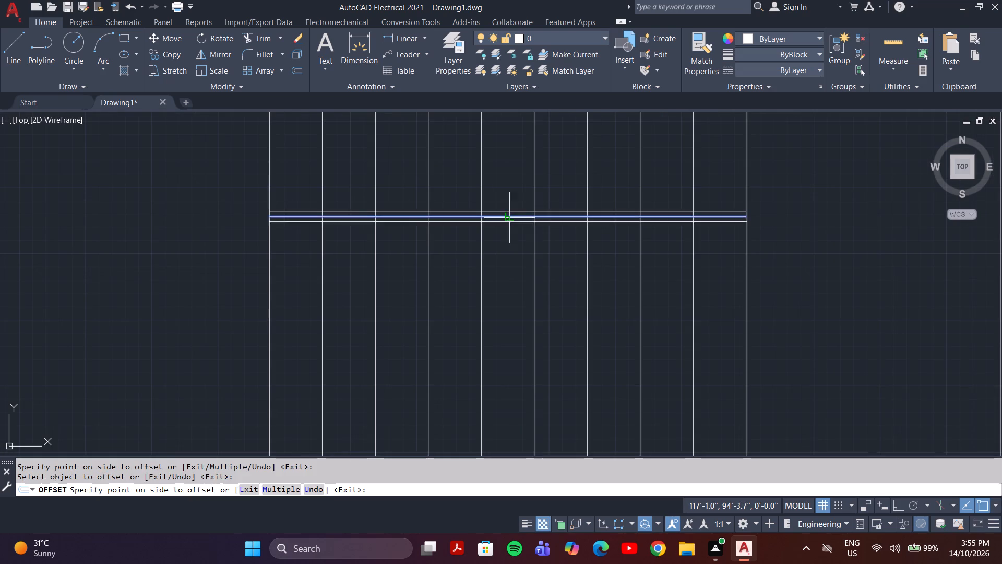
pyautogui.click(510, 226)
pyautogui.press('Escape')
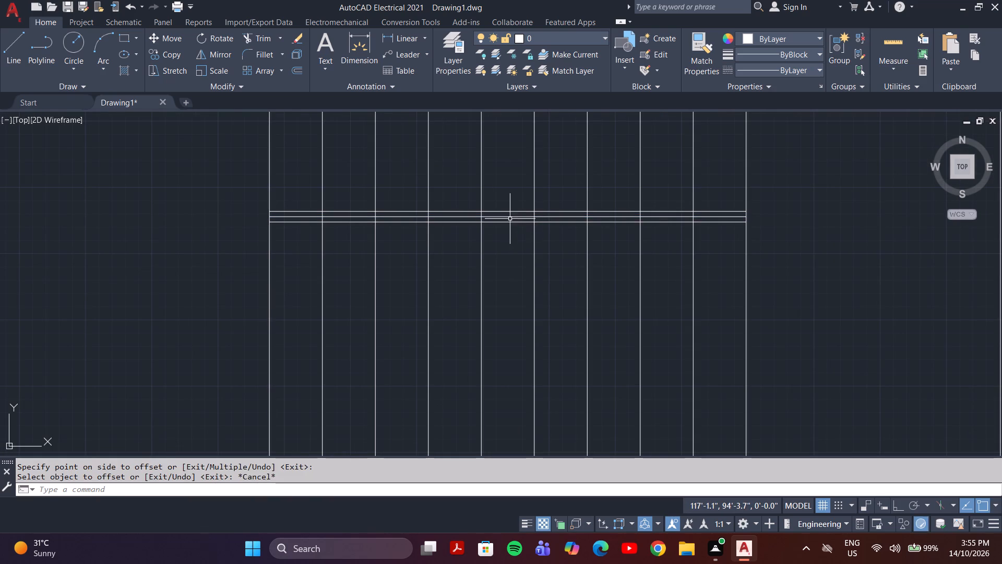
# Delete the original centre line between the two divider lines.
pyautogui.click(510, 219)
pyautogui.click(506, 216)
pyautogui.press('Delete')
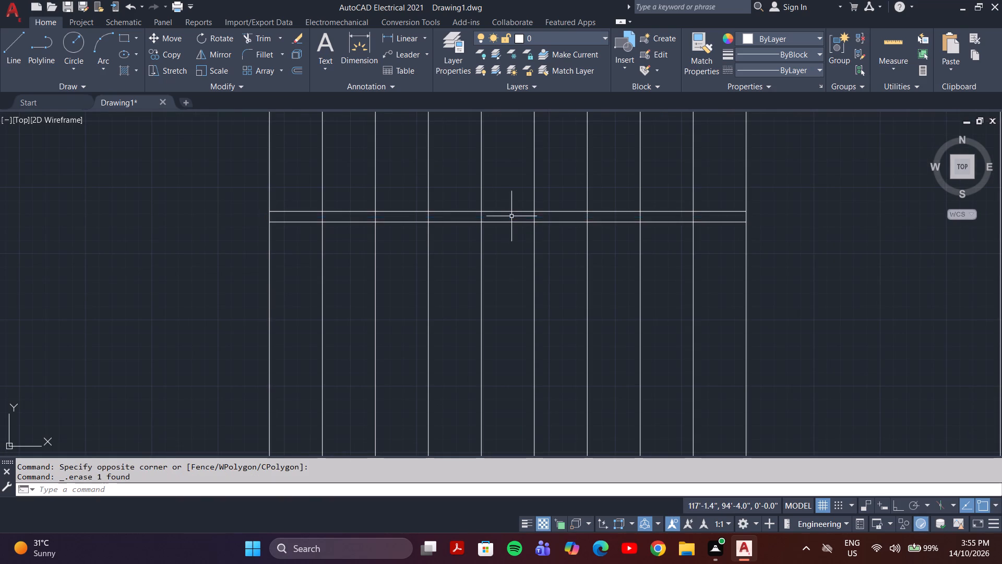
# Load the ACAD_ISO02W100 ISO dash linetype and set it as the current linetype.
pyautogui.scroll(-3, 522, 248)
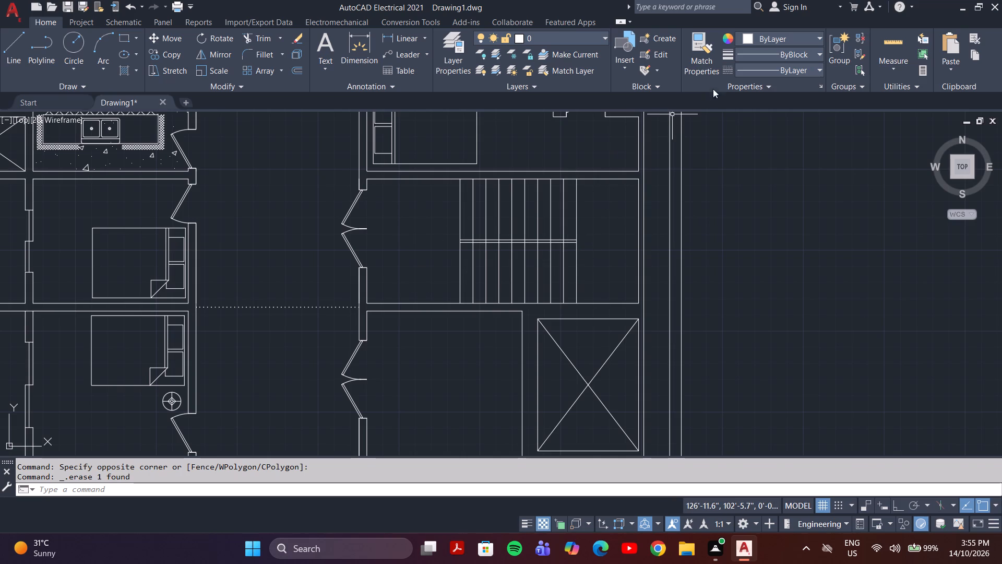
pyautogui.click(805, 66)
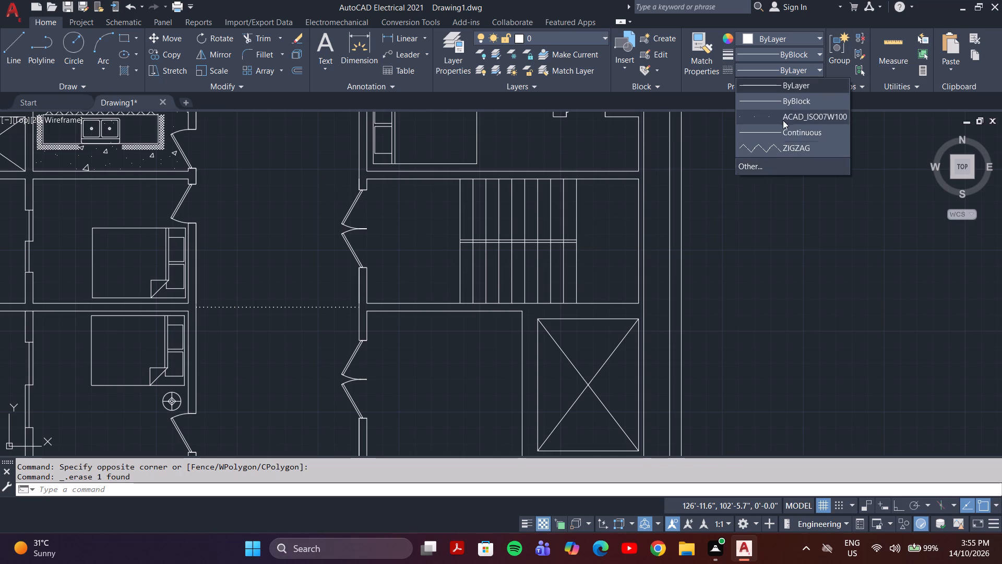
pyautogui.click(776, 163)
pyautogui.click(611, 159)
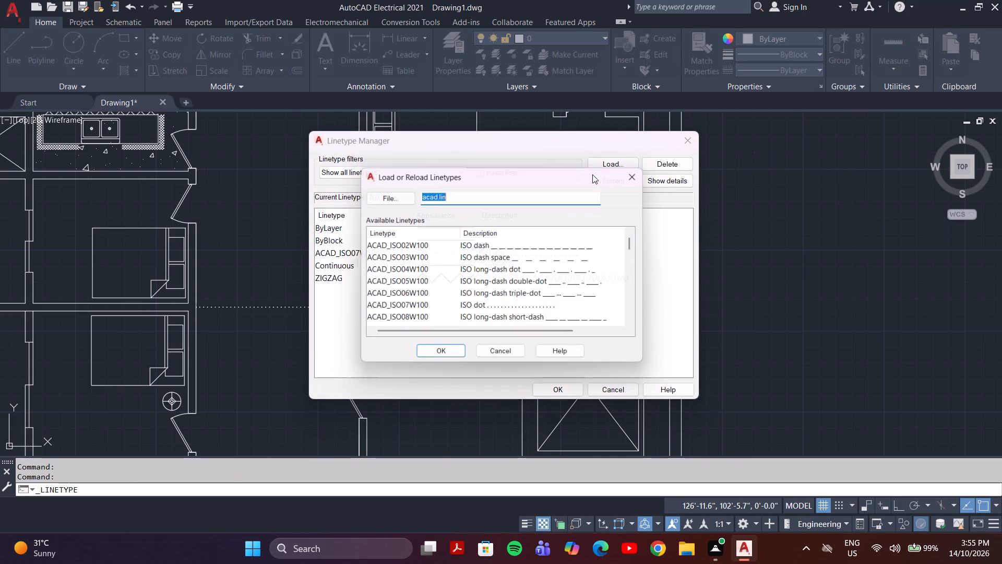
pyautogui.click(540, 245)
pyautogui.click(451, 349)
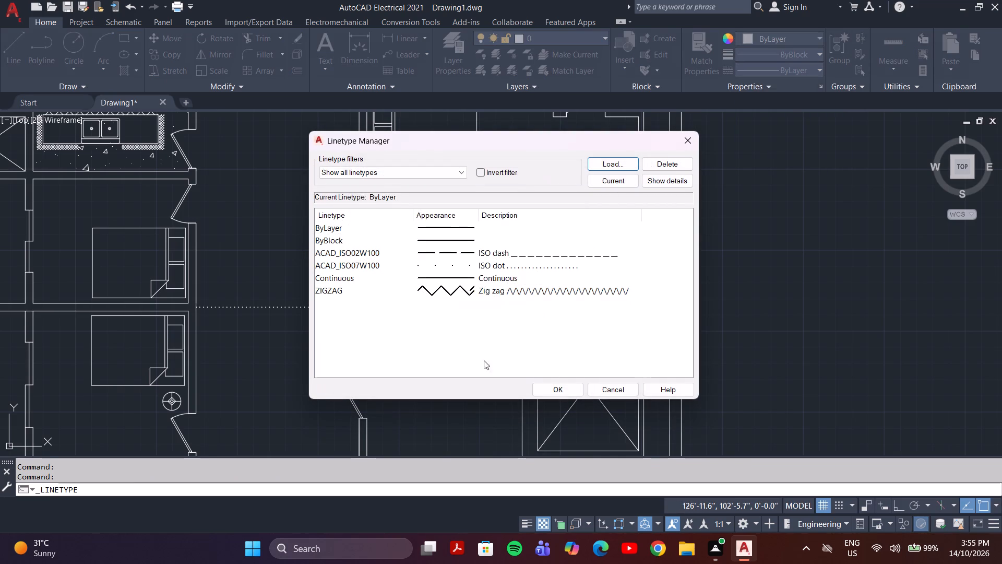
pyautogui.click(560, 392)
pyautogui.click(806, 64)
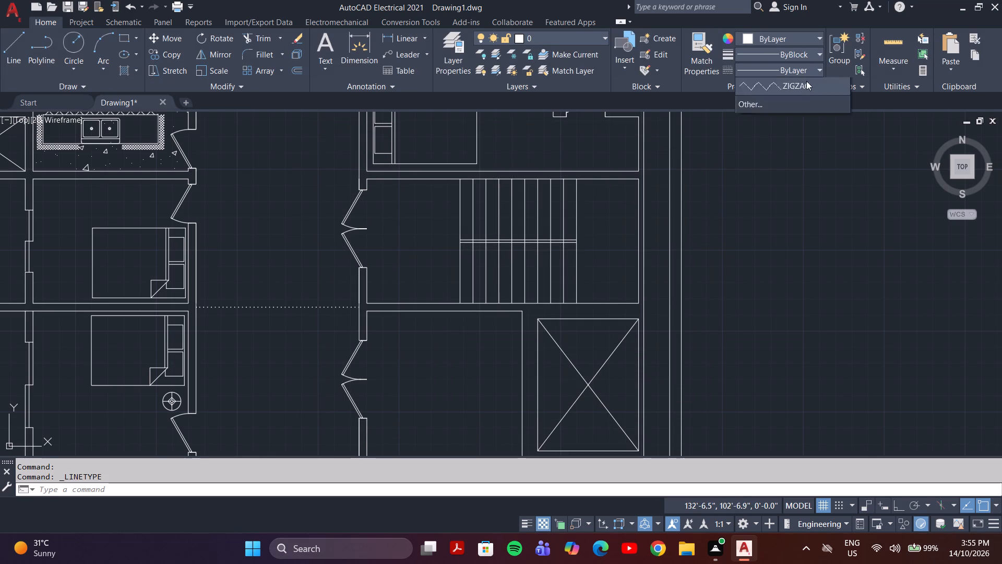
pyautogui.click(773, 117)
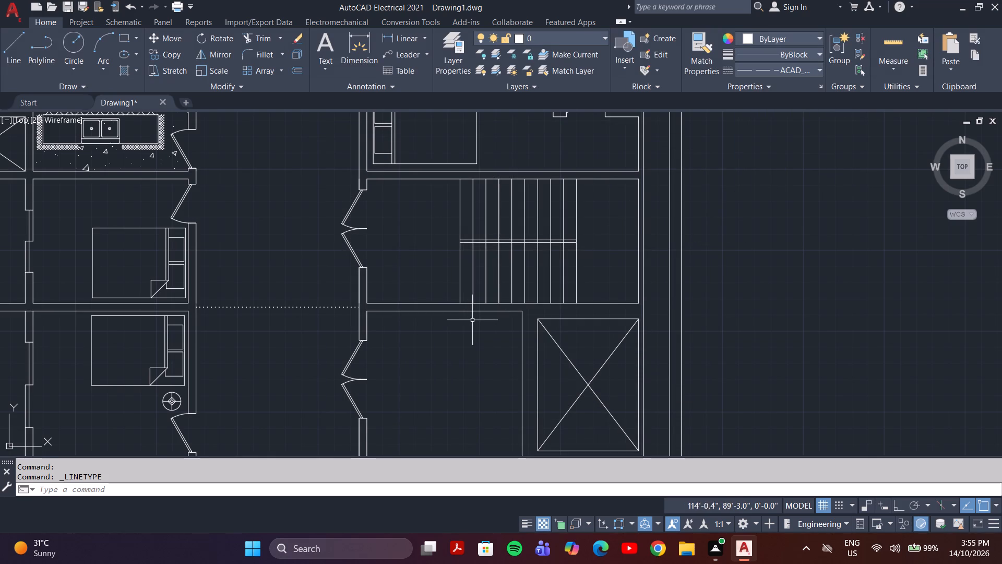
# Draw a U-shaped dashed walking line through the lower flight, across the landing and back through the upper flight, ending just past the last tread.
pyautogui.press('l')
pyautogui.press('Return')
pyautogui.click(453, 276)
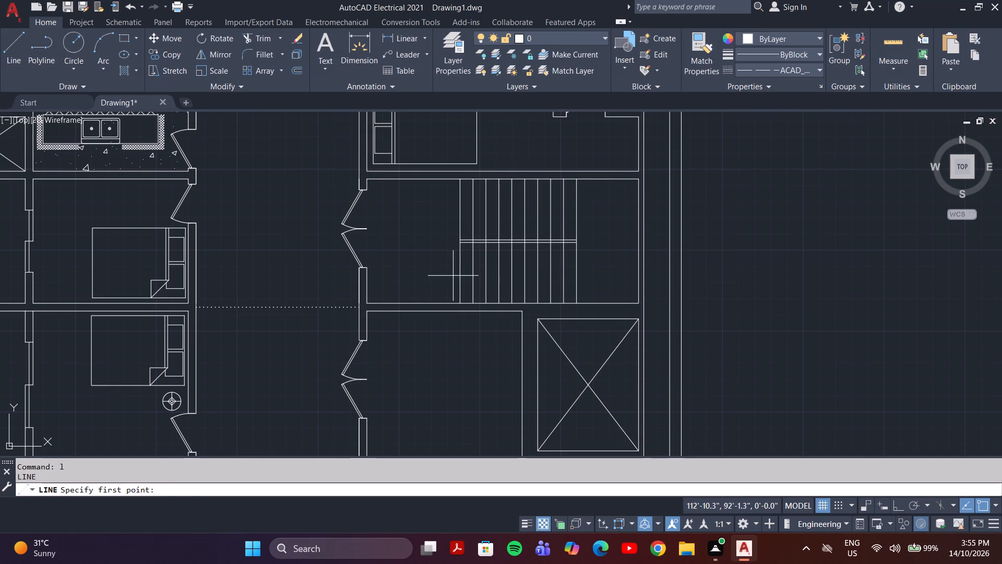
pyautogui.press('F8')
pyautogui.click(609, 275)
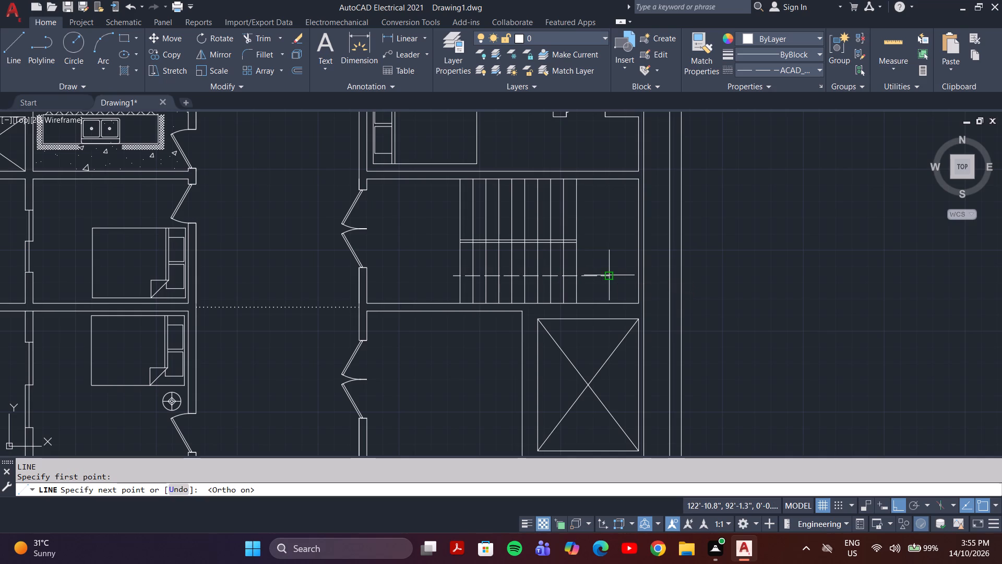
pyautogui.click(608, 205)
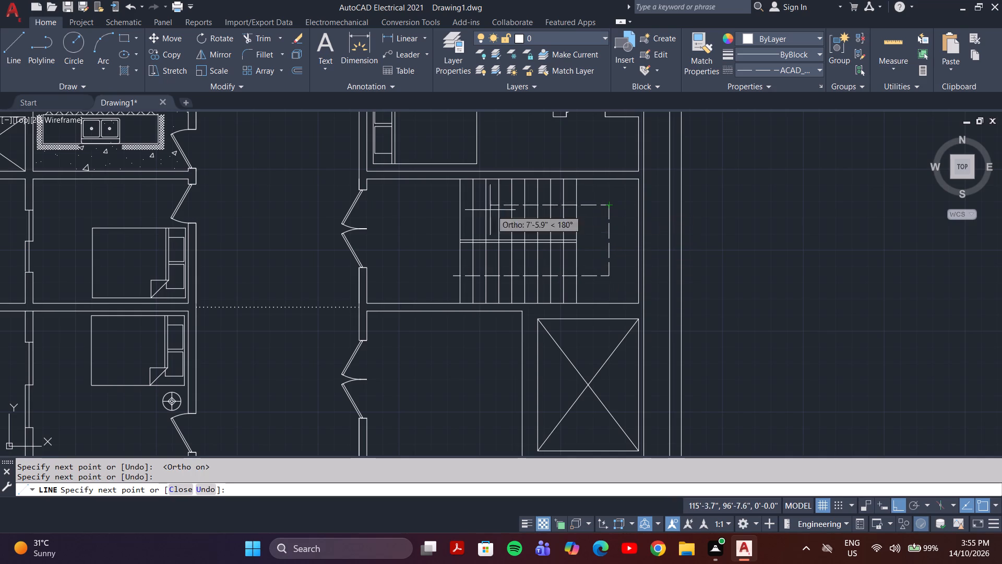
pyautogui.click(453, 205)
pyautogui.press('Escape')
# Using the ByLayer linetype, draw a short vertical line and a sloped line as half an arrowhead at the upper flight's walking-line end.
pyautogui.scroll(1, 474, 166)
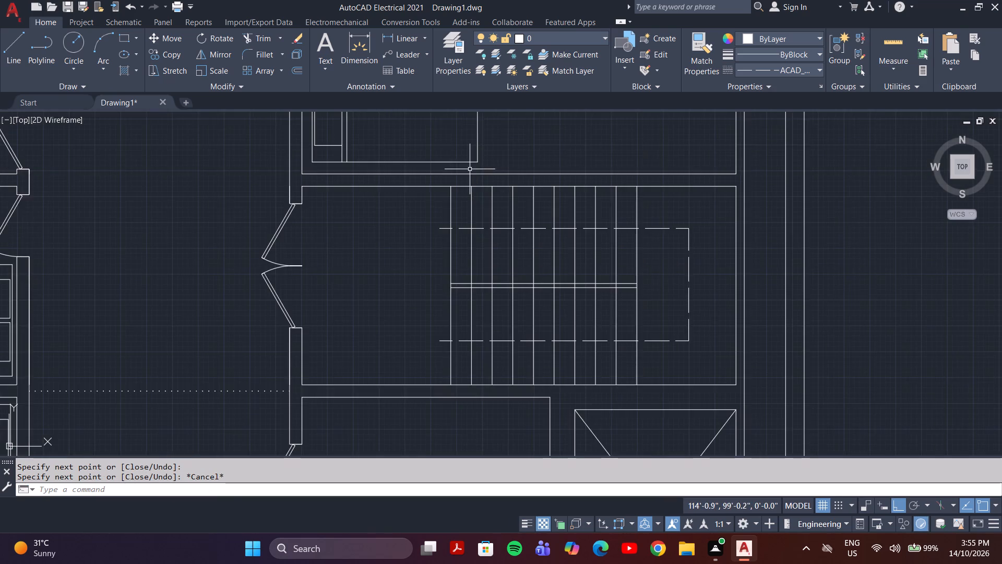
pyautogui.scroll(2, 470, 169)
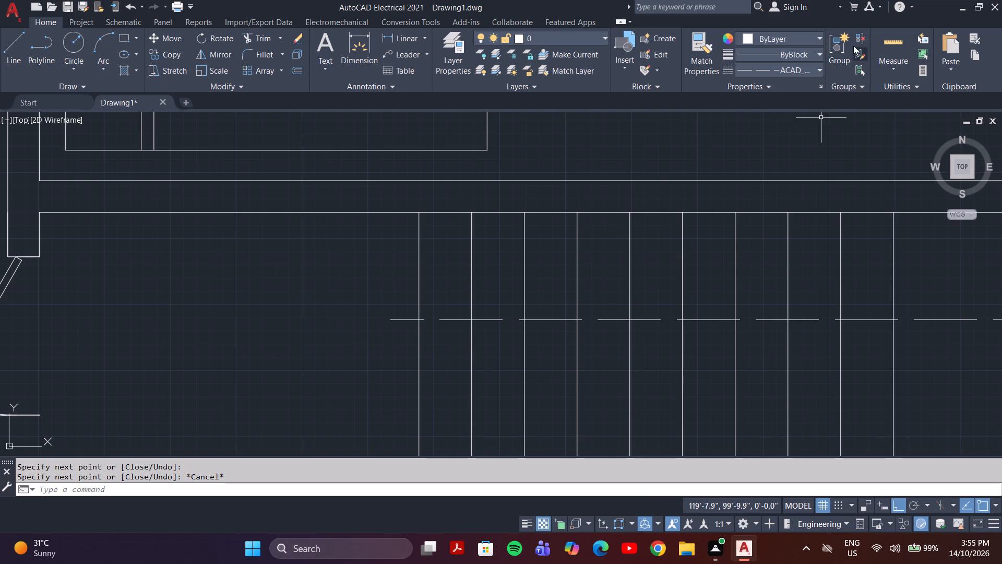
pyautogui.click(818, 64)
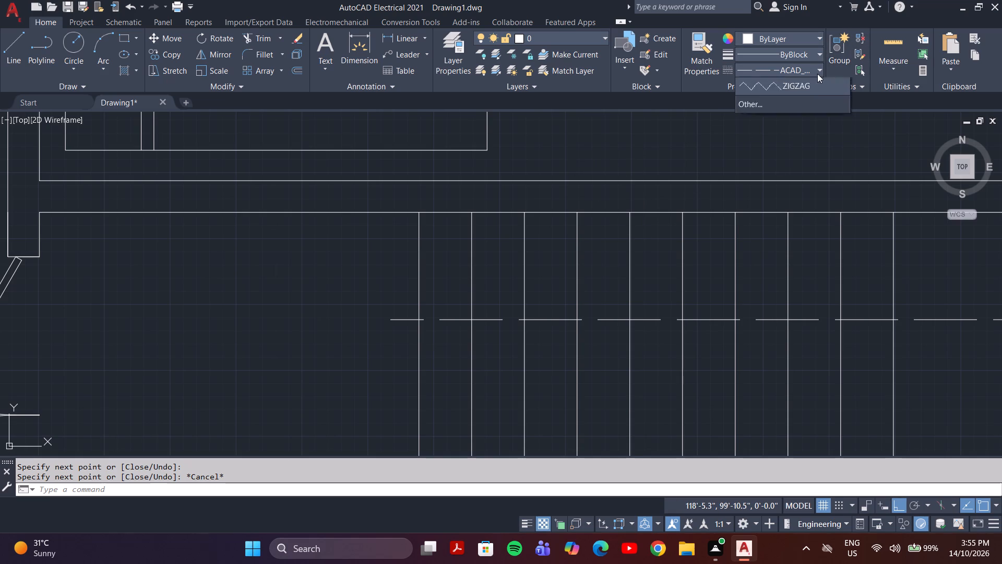
pyautogui.click(786, 81)
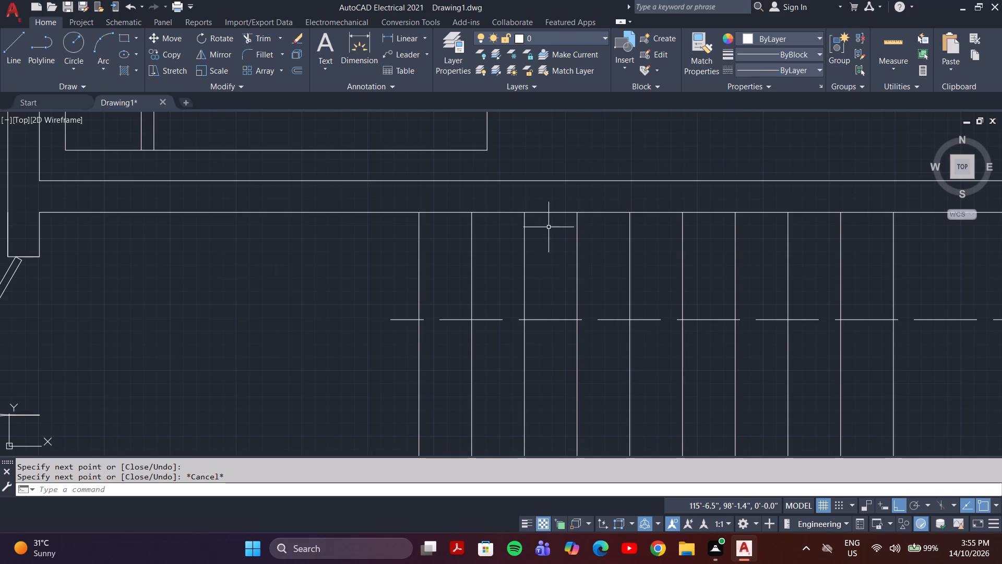
pyautogui.press('l')
pyautogui.press('Return')
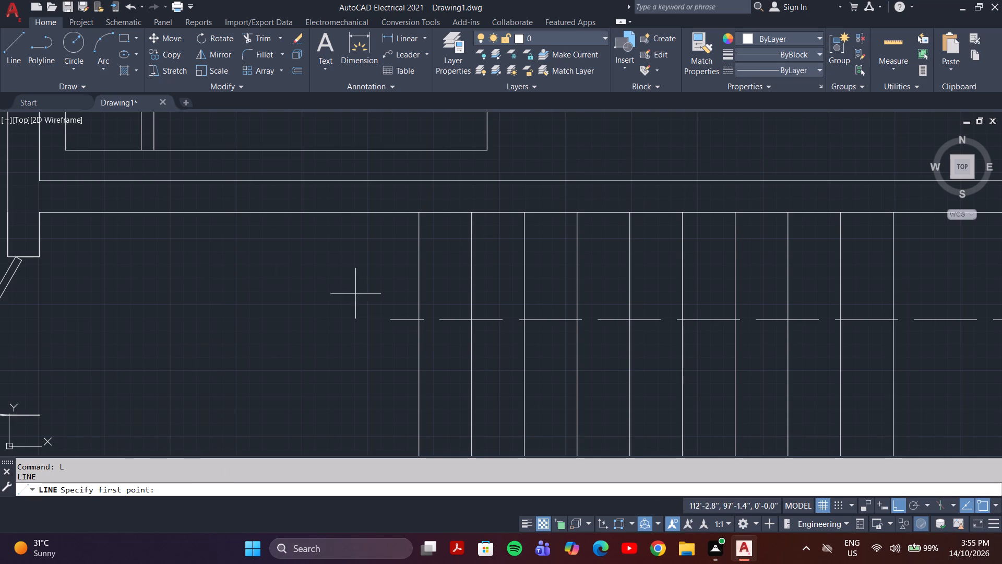
pyautogui.click(392, 320)
pyautogui.click(388, 304)
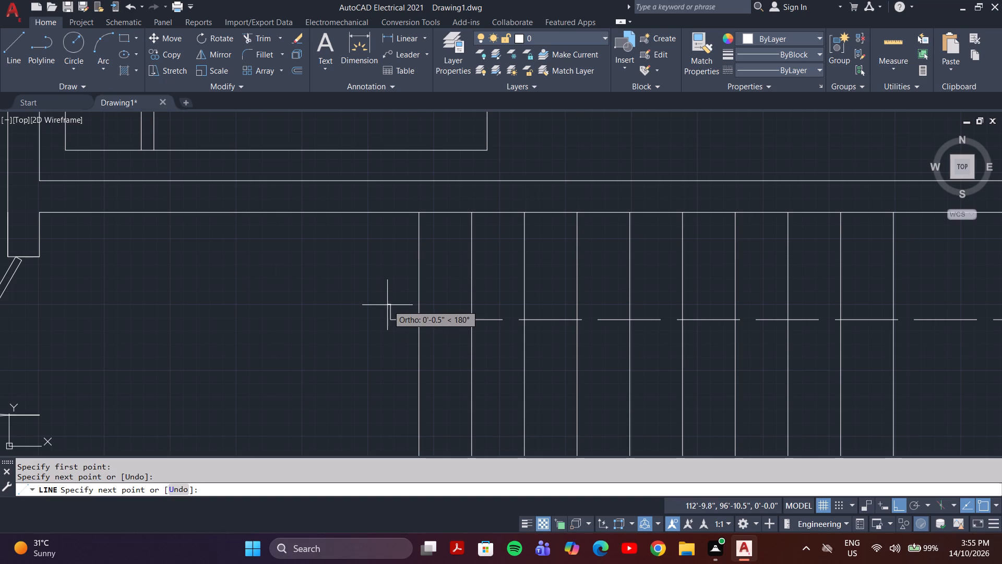
pyautogui.press('F8')
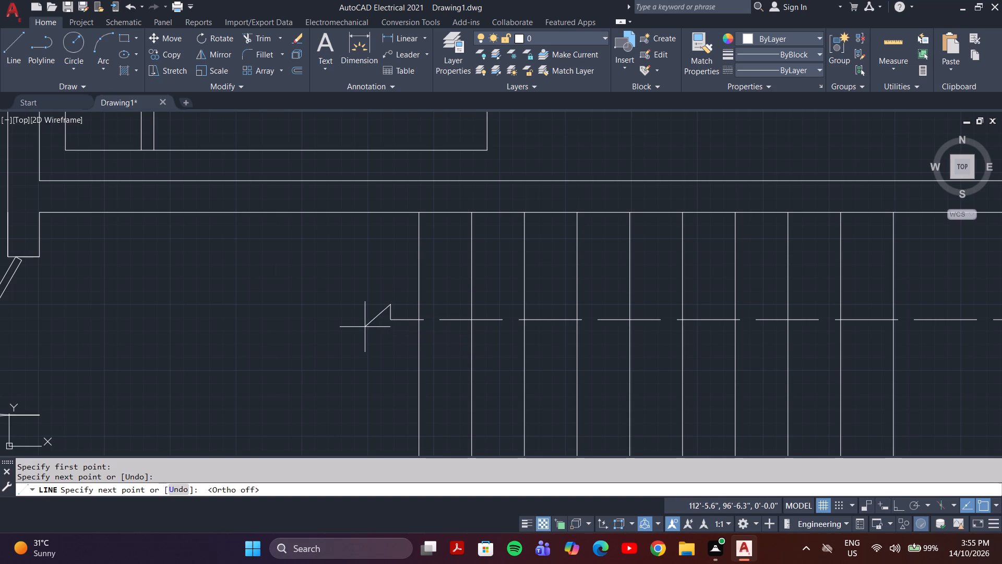
pyautogui.click(363, 327)
pyautogui.press('Escape')
# Draw a short horizontal line from the upper walking line's end, extending past the arrowhead's sloped edge.
pyautogui.press('l')
pyautogui.press('Return')
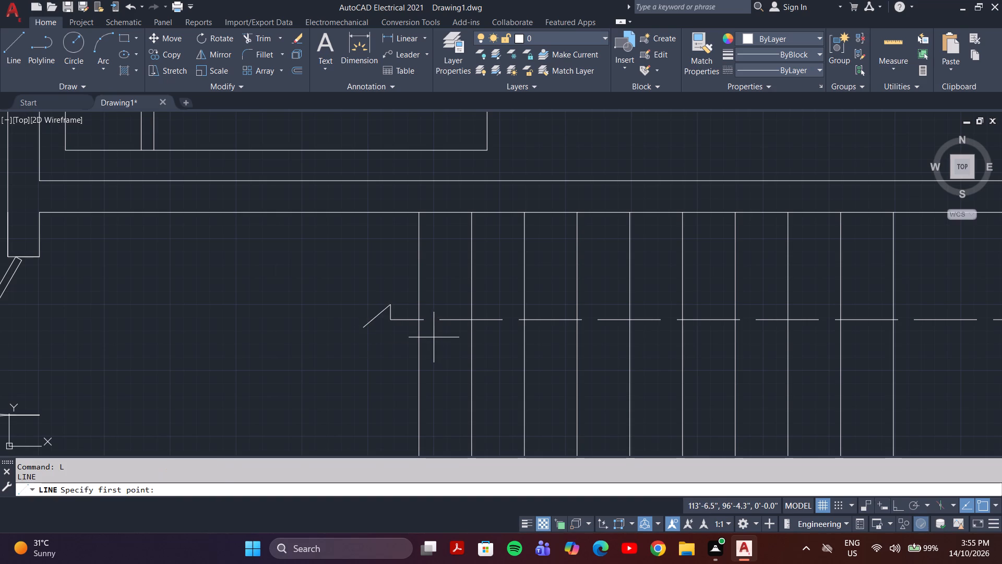
pyautogui.click(392, 321)
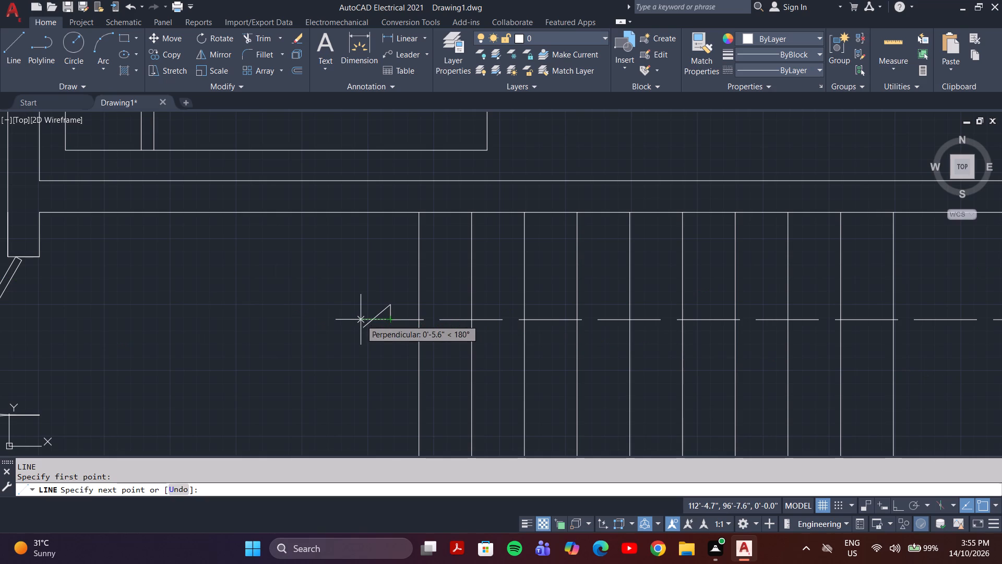
pyautogui.press('F8')
pyautogui.click(356, 324)
pyautogui.press('Escape')
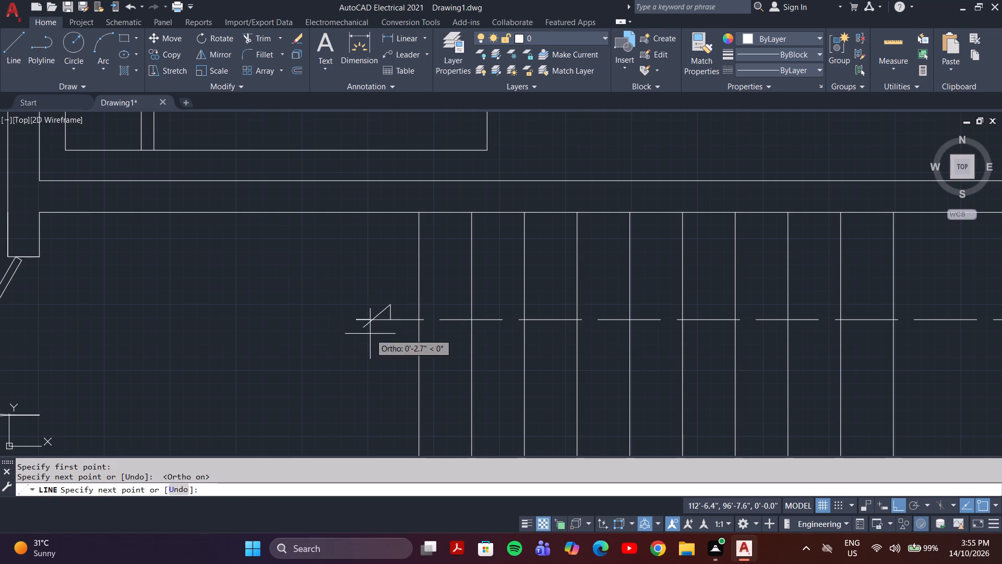
# Trim the horizontal and sloped line ends that overshoot the arrowhead's tip.
pyautogui.write('tr')
pyautogui.press('Return')
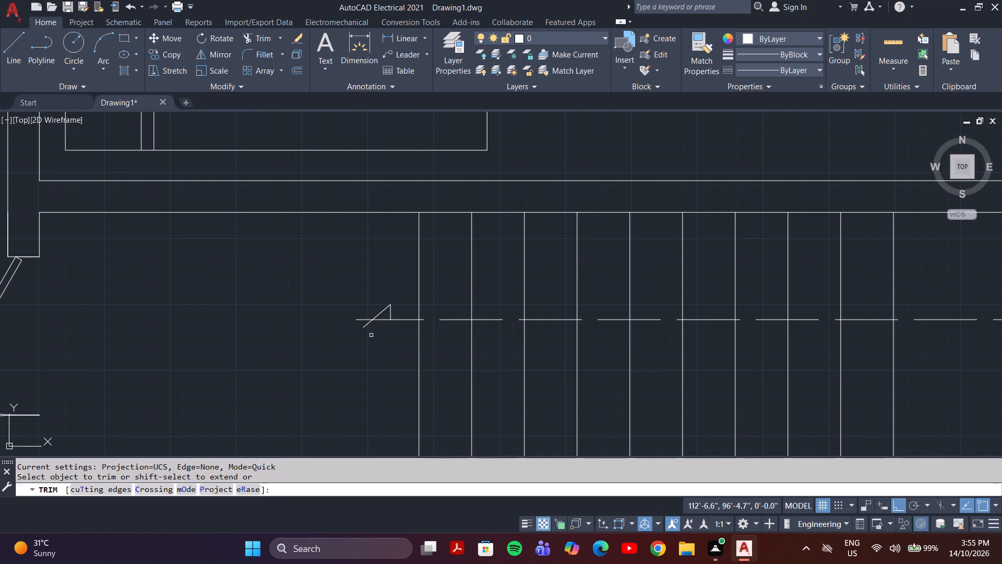
pyautogui.moveTo(371, 335); pyautogui.dragTo(362, 309)
pyautogui.press('Escape')
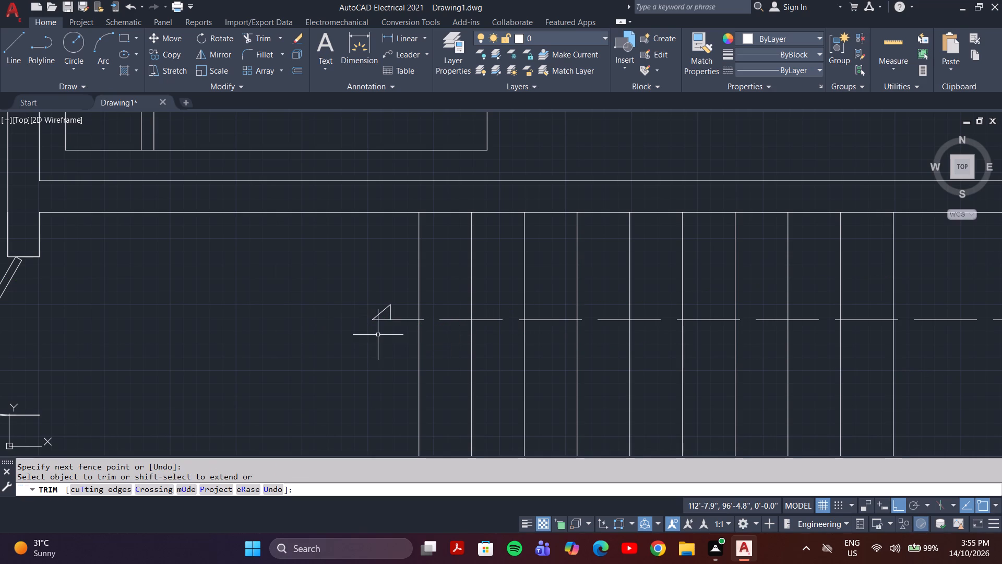
# Mirror the vertical and sloped arrowhead lines about the walking line's axis, keeping the source lines.
pyautogui.write('mi')
pyautogui.press('Return')
pyautogui.click(397, 310)
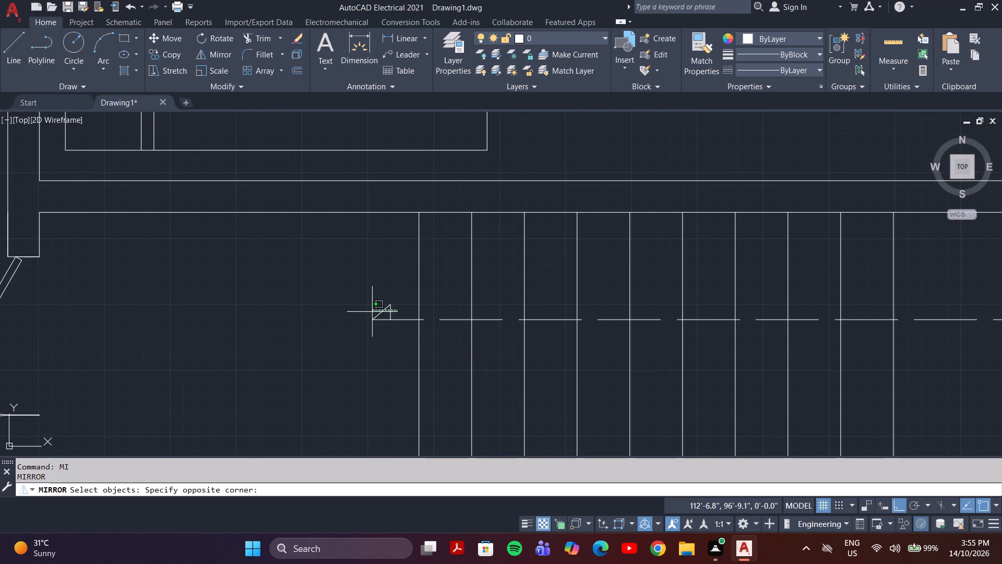
pyautogui.click(372, 312)
pyautogui.press('Return')
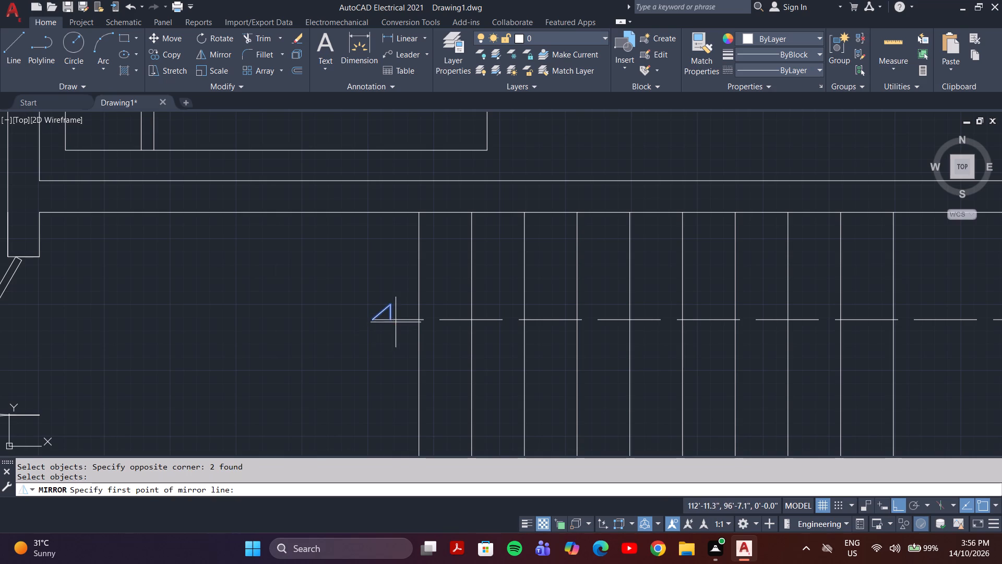
pyautogui.click(391, 321)
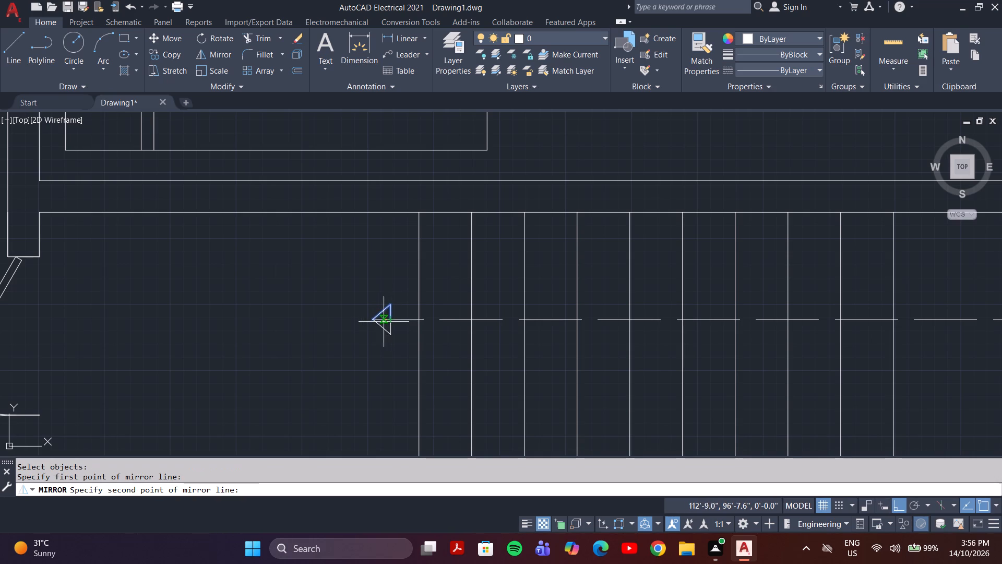
pyautogui.scroll(4, 374, 322)
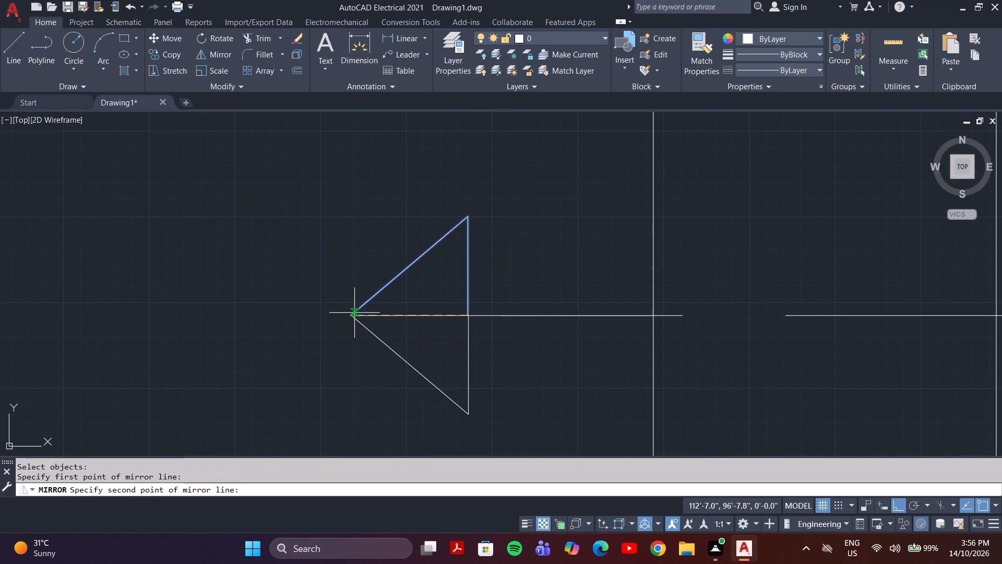
pyautogui.click(352, 317)
pyautogui.press('Return')
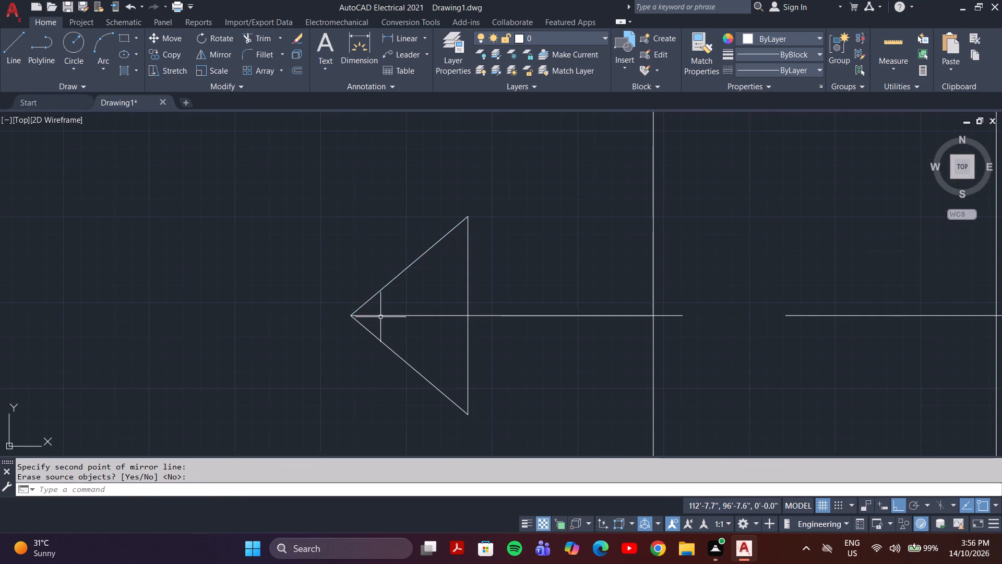
# Regenerate the model and trim away the horizontal line inside the arrowhead triangle.
pyautogui.scroll(-2, 380, 317)
pyautogui.press('Escape')
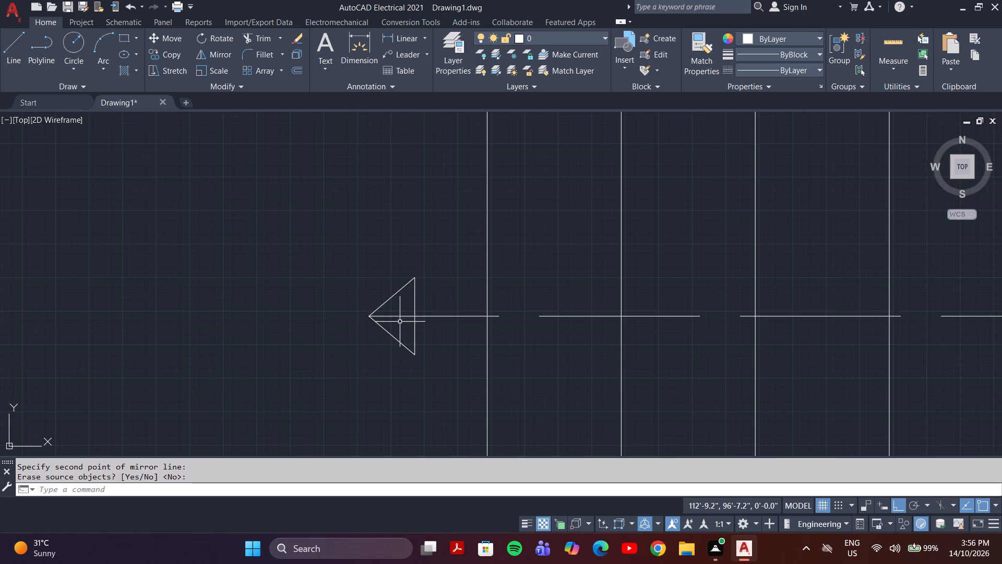
pyautogui.write('re')
pyautogui.press('Return')
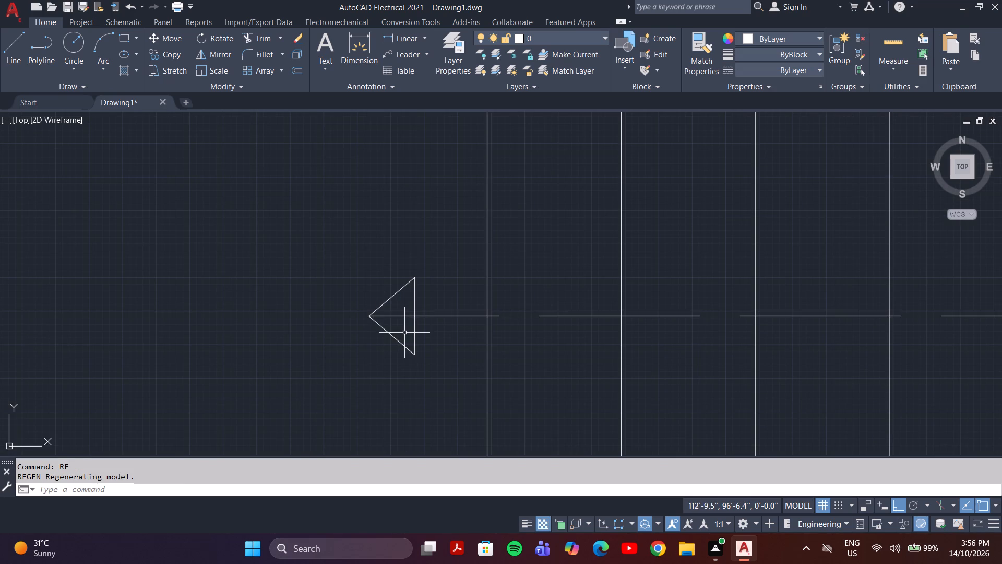
pyautogui.press('Escape')
pyautogui.write('tr')
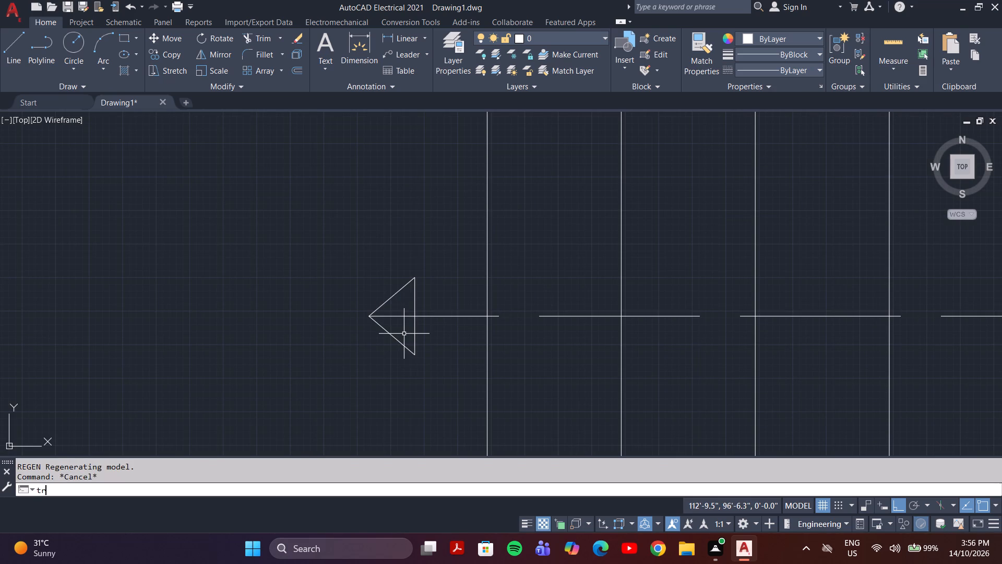
pyautogui.press('Return')
pyautogui.click(404, 334)
pyautogui.click(397, 308)
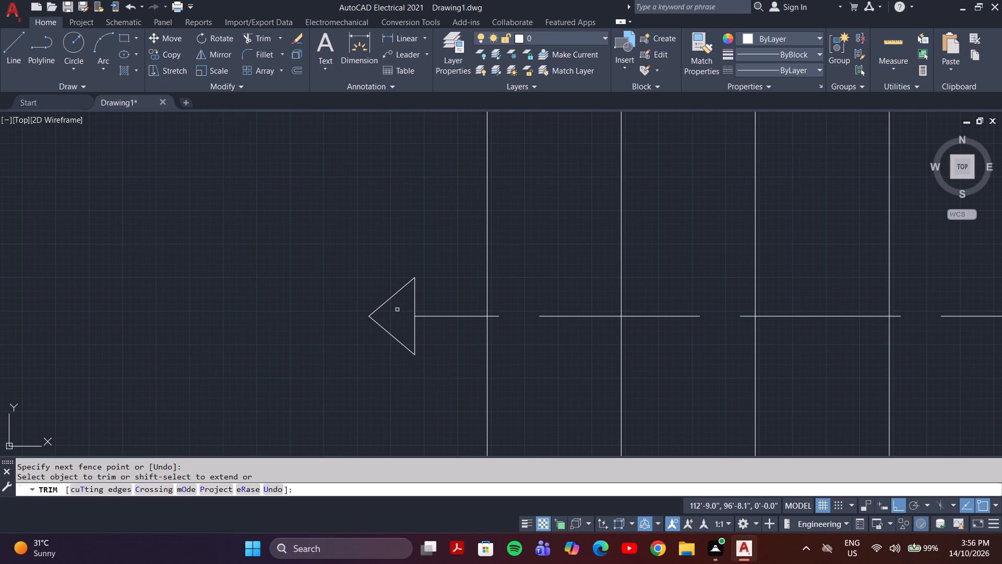
# Examine the finished staircase and the overall furnished floor plan.
pyautogui.scroll(-4, 299, 304)
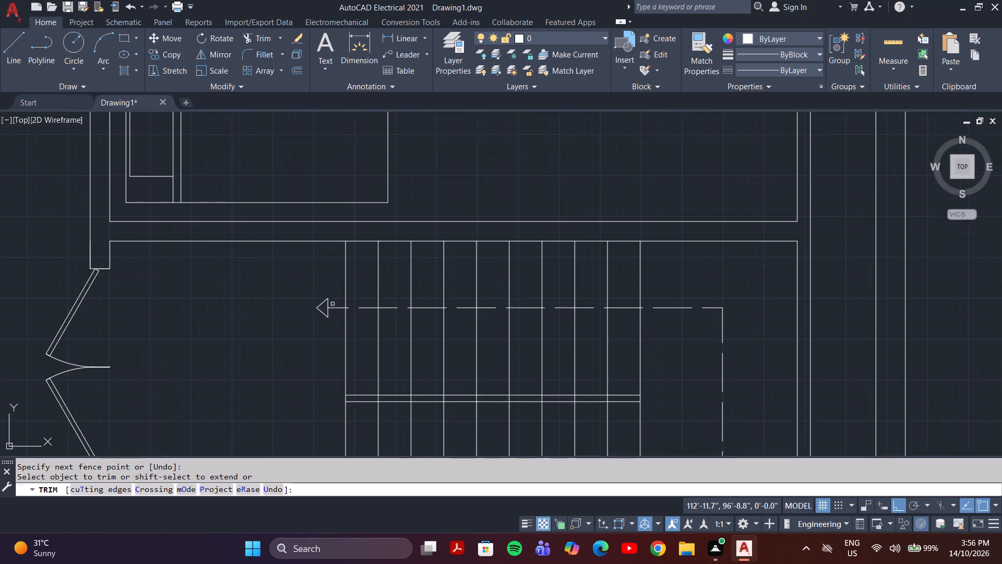
pyautogui.scroll(-1, 332, 305)
pyautogui.scroll(-1, 338, 360)
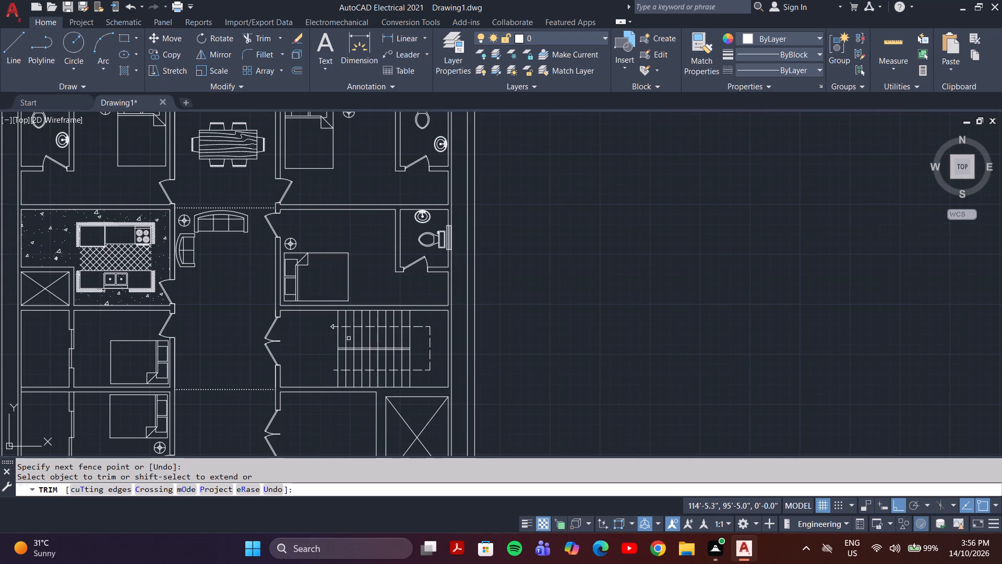
pyautogui.scroll(-3, 351, 344)
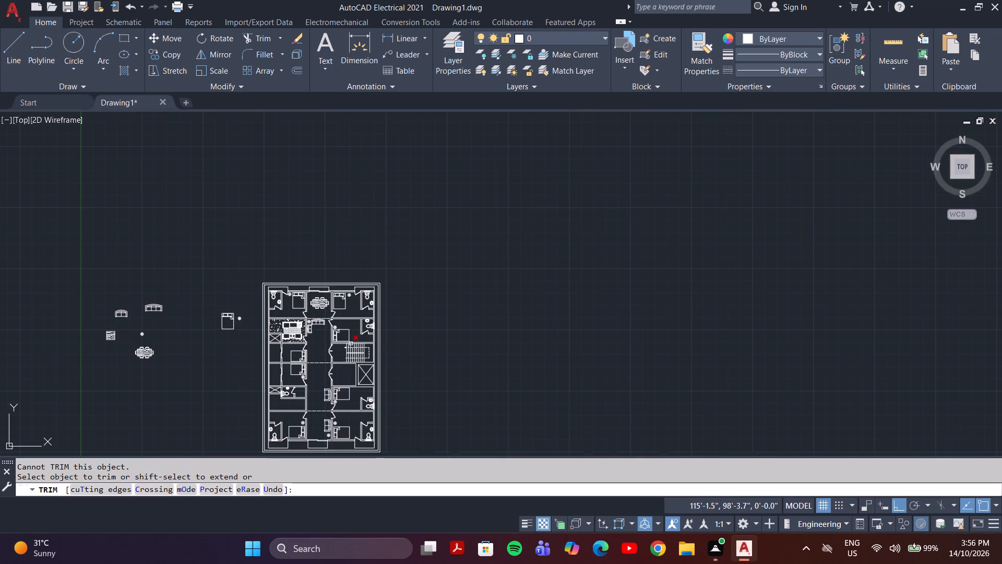
pyautogui.scroll(-1, 353, 392)
pyautogui.scroll(2, 242, 445)
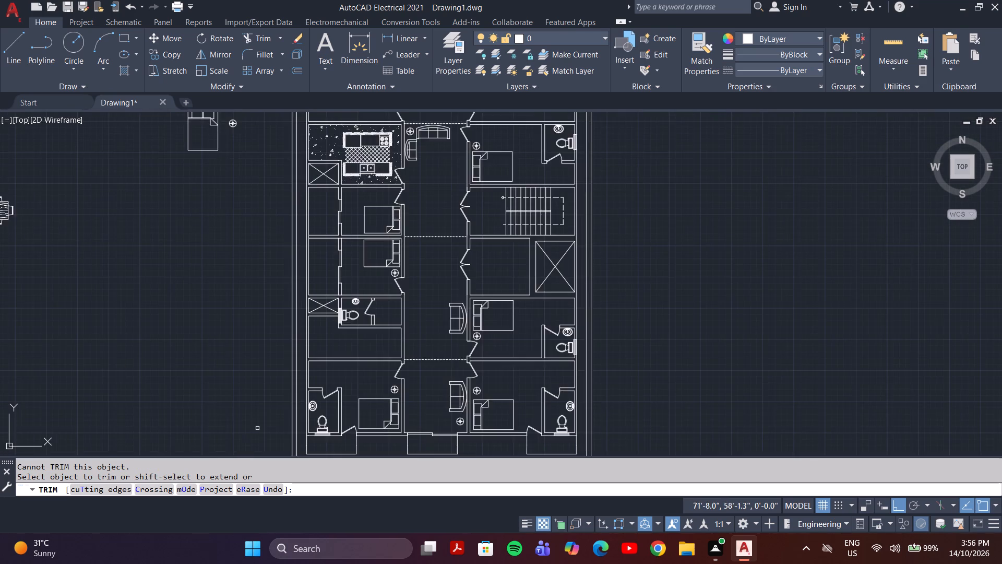
pyautogui.scroll(-1, 258, 428)
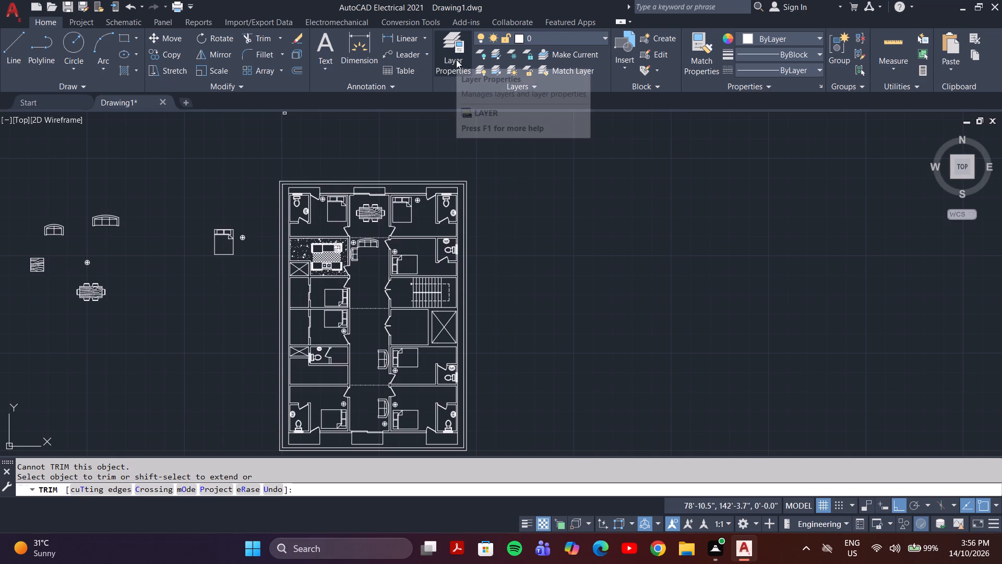
# Create two new layers named furniture and sanitory in the layer properties manager.
pyautogui.scroll(2, 295, 357)
pyautogui.scroll(-2, 295, 357)
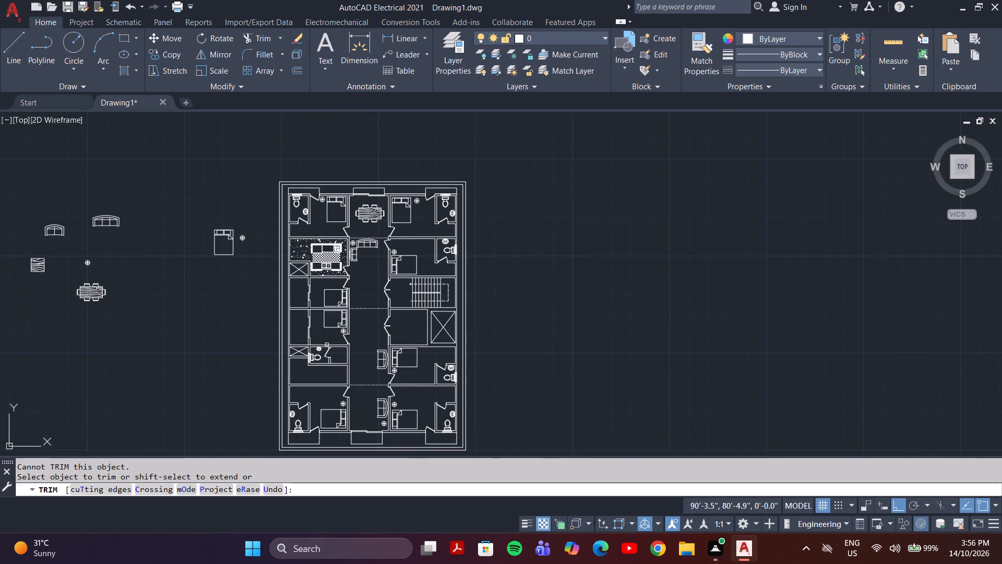
pyautogui.click(453, 62)
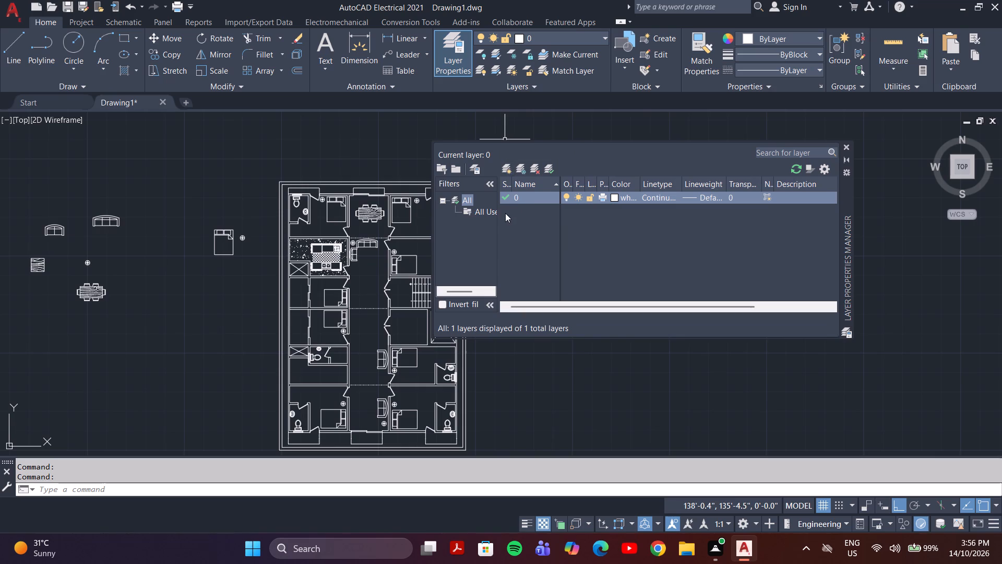
pyautogui.click(504, 168)
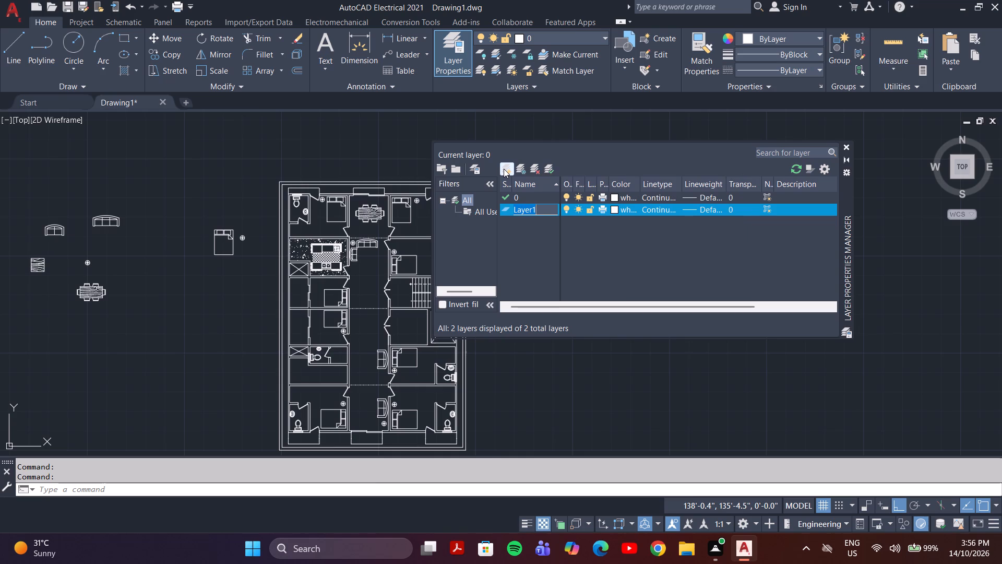
pyautogui.press('f')
pyautogui.write('ur')
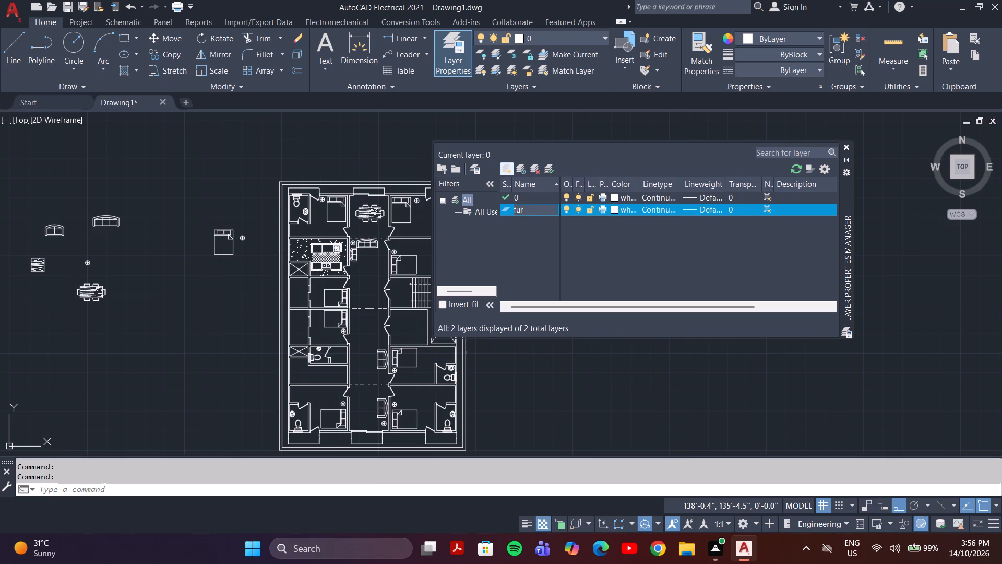
pyautogui.write('niture')
pyautogui.press('Return')
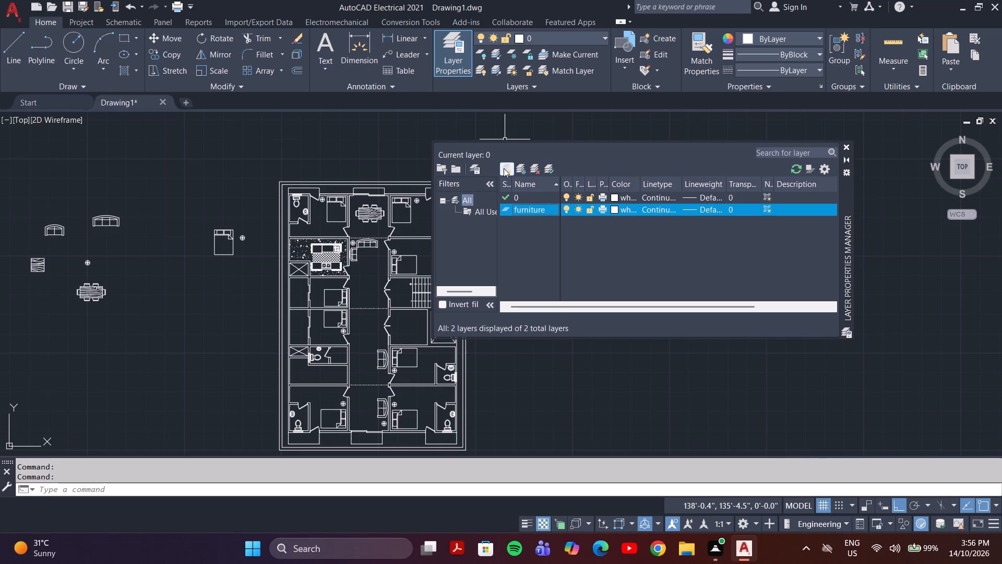
pyautogui.click(504, 168)
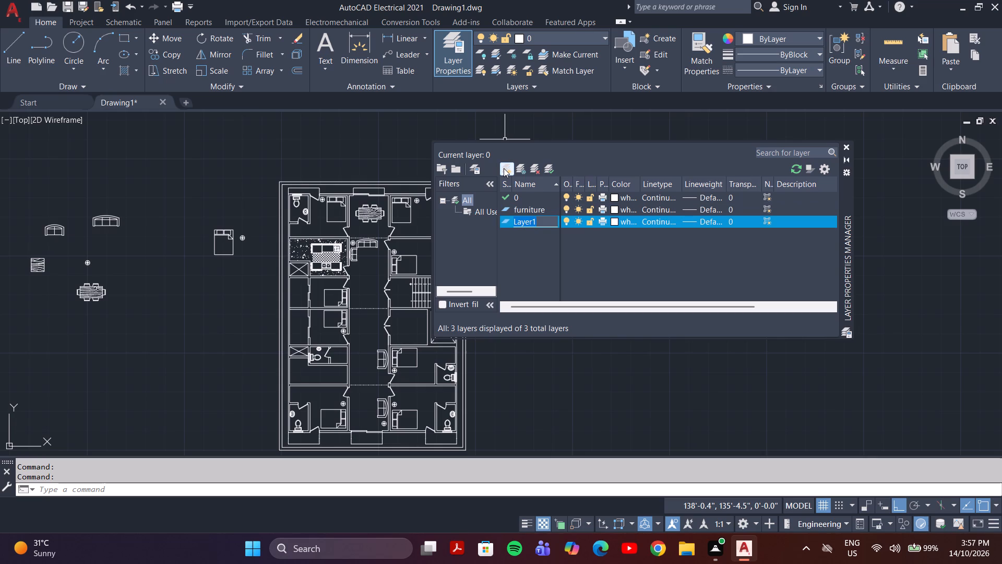
pyautogui.press('BackSpace')
pyautogui.write('sanitory')
pyautogui.press('Return')
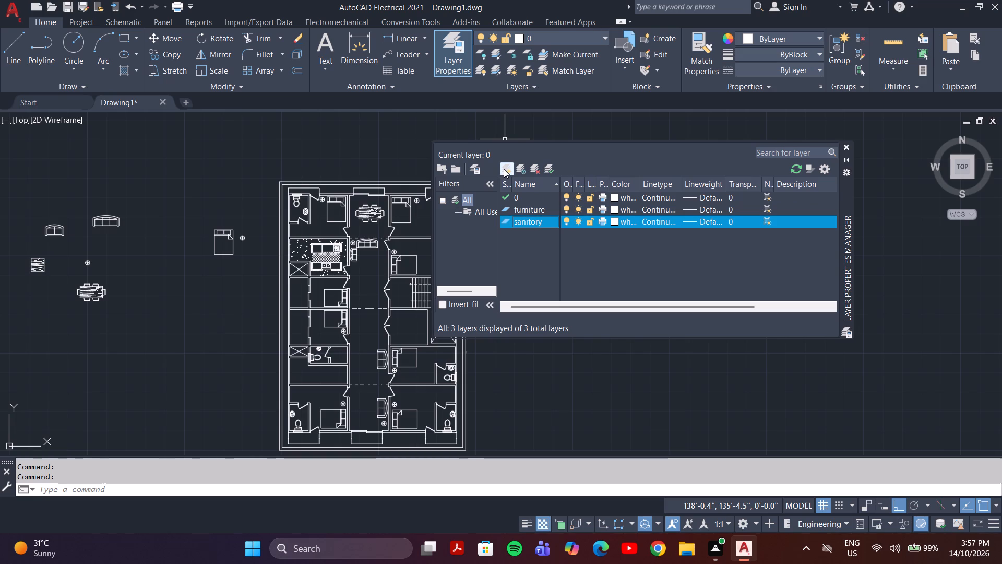
# Add two more layers named doors and windows.
pyautogui.click(504, 169)
pyautogui.press('d')
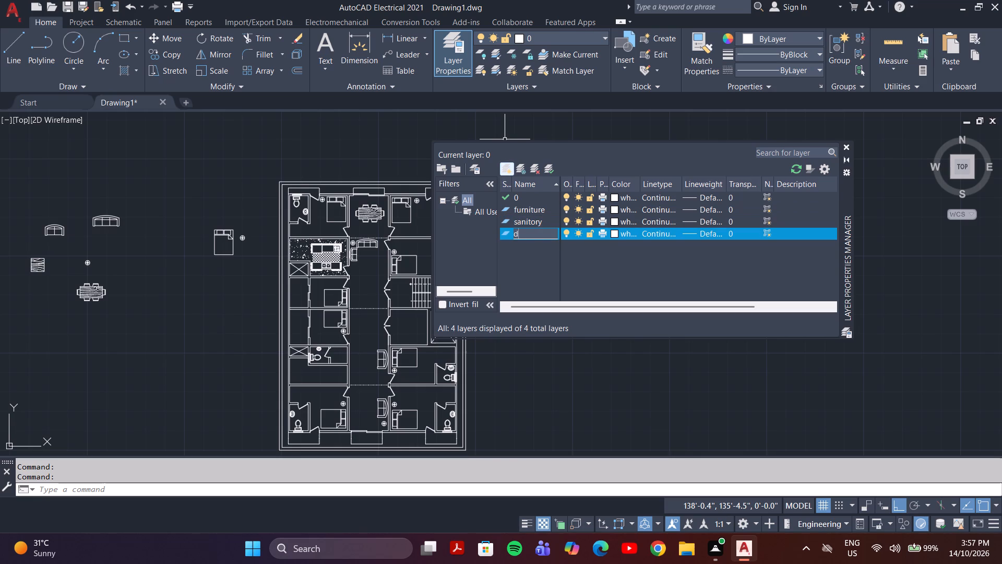
pyautogui.press('o')
pyautogui.write('ors')
pyautogui.press('Return')
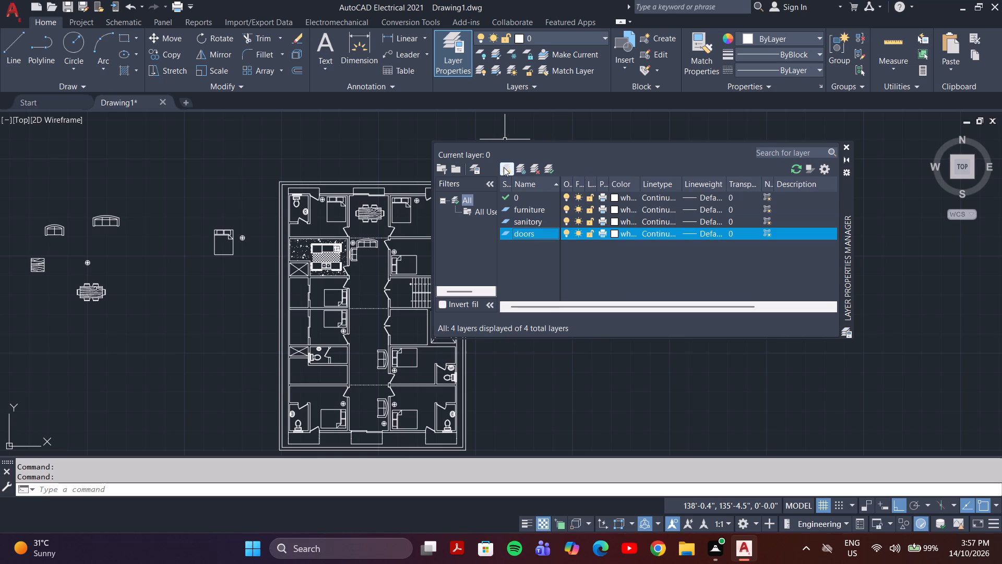
pyautogui.click(504, 167)
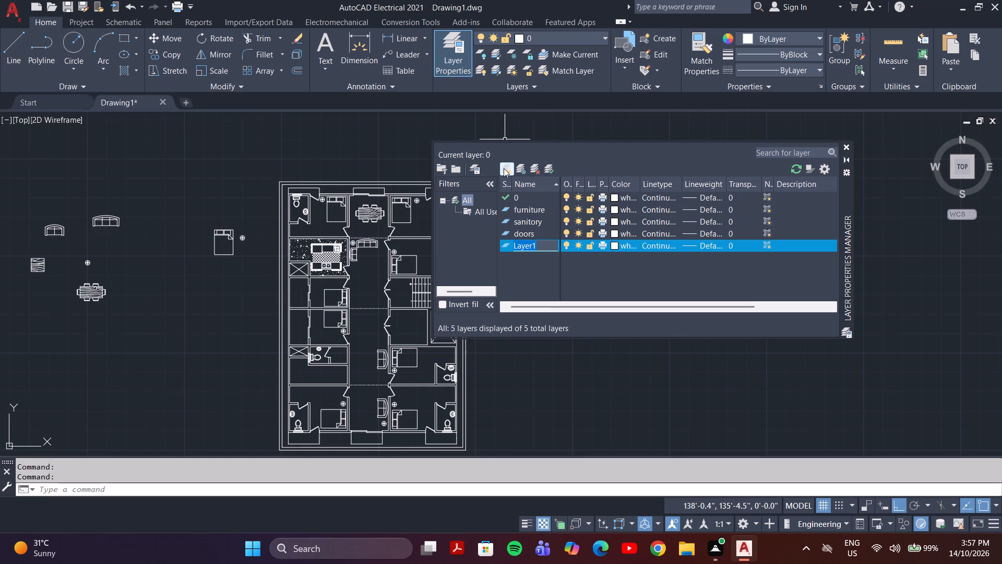
pyautogui.press('w')
pyautogui.write('indo')
pyautogui.press('w')
pyautogui.press('s')
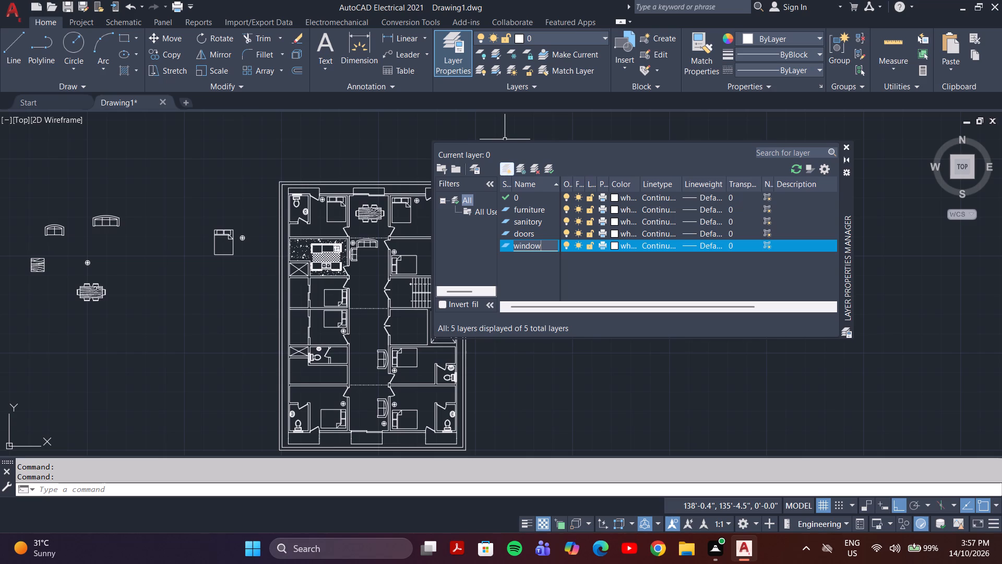
pyautogui.press('Return')
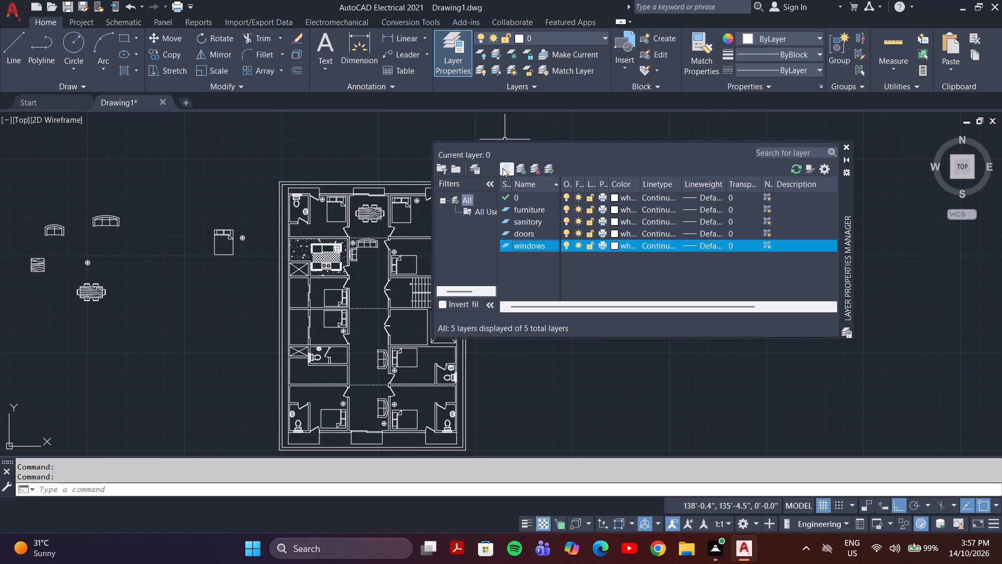
# Add separate layers for the walls, named Inner wall and outer wall.
pyautogui.click(503, 168)
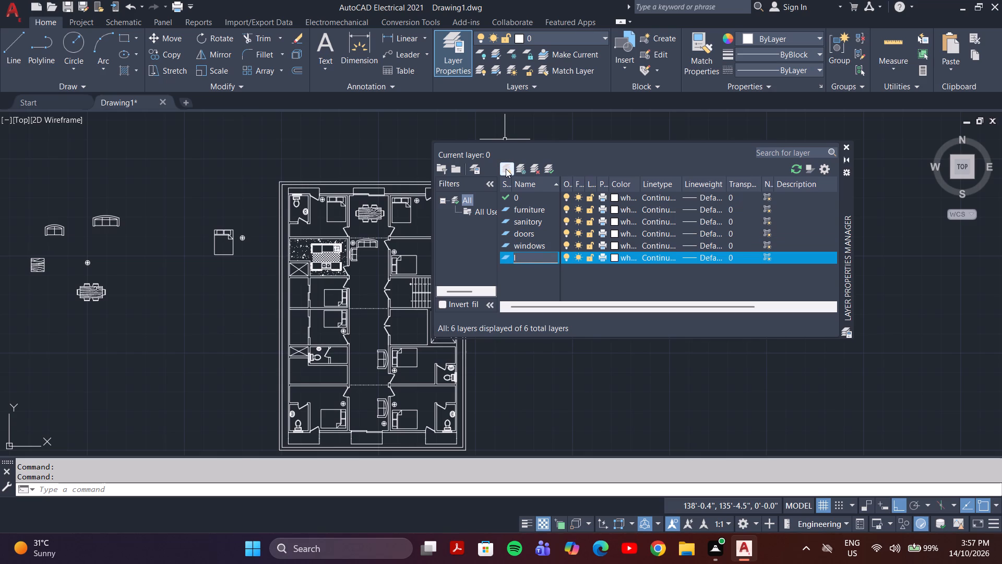
pyautogui.write('nne')
pyautogui.write('r w')
pyautogui.write('all')
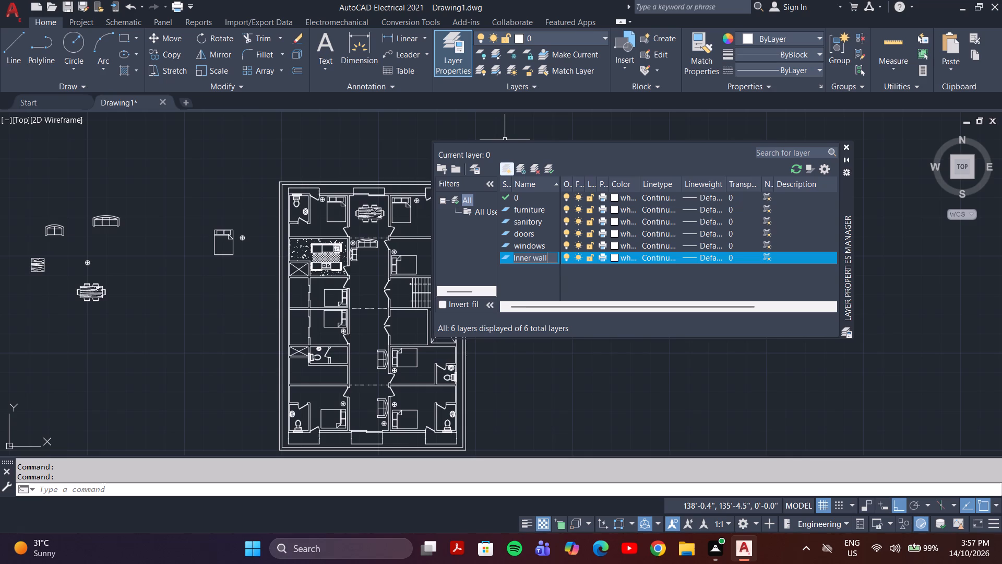
pyautogui.press('Return')
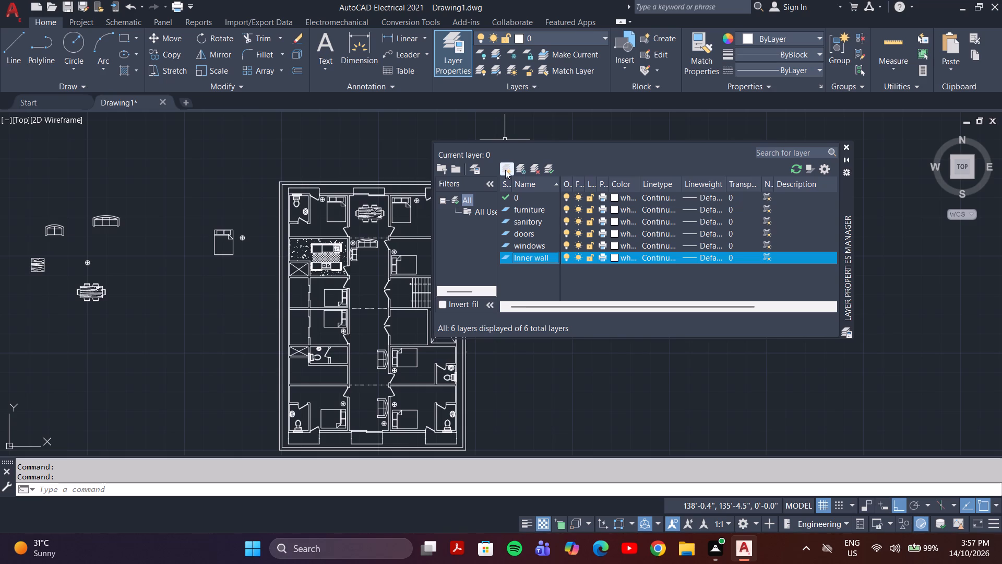
pyautogui.click(505, 170)
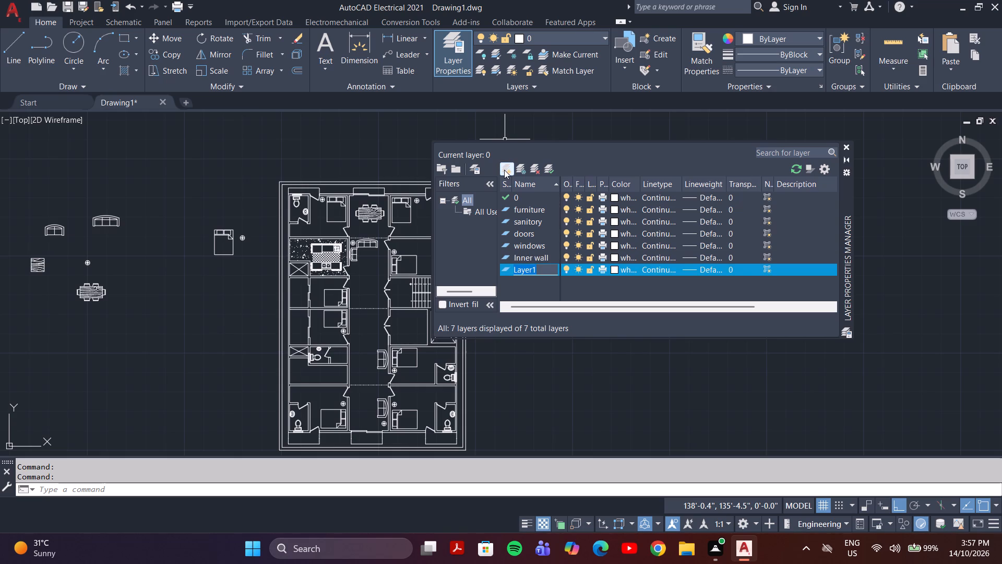
pyautogui.write('out')
pyautogui.press('r')
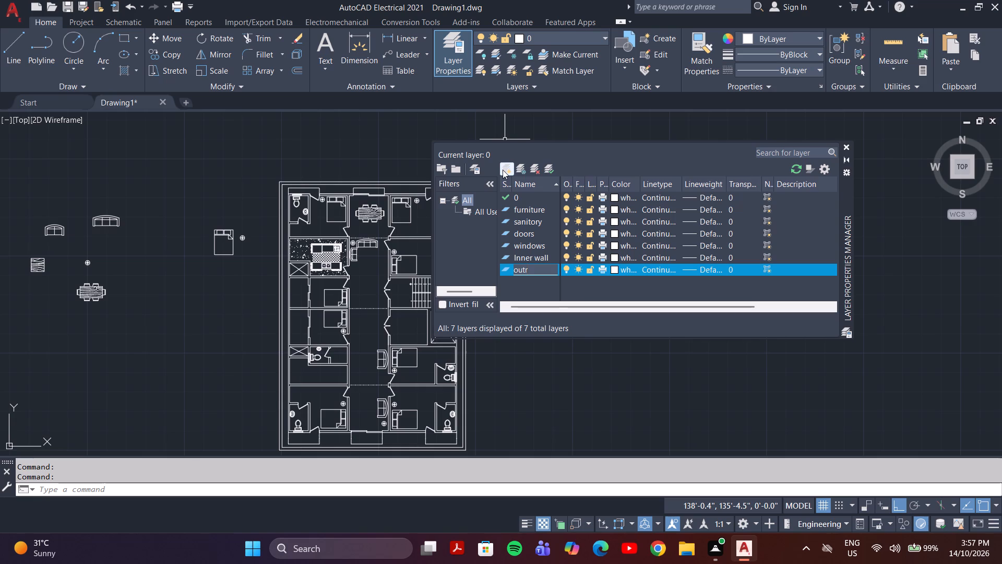
pyautogui.press('BackSpace')
pyautogui.write('er wall')
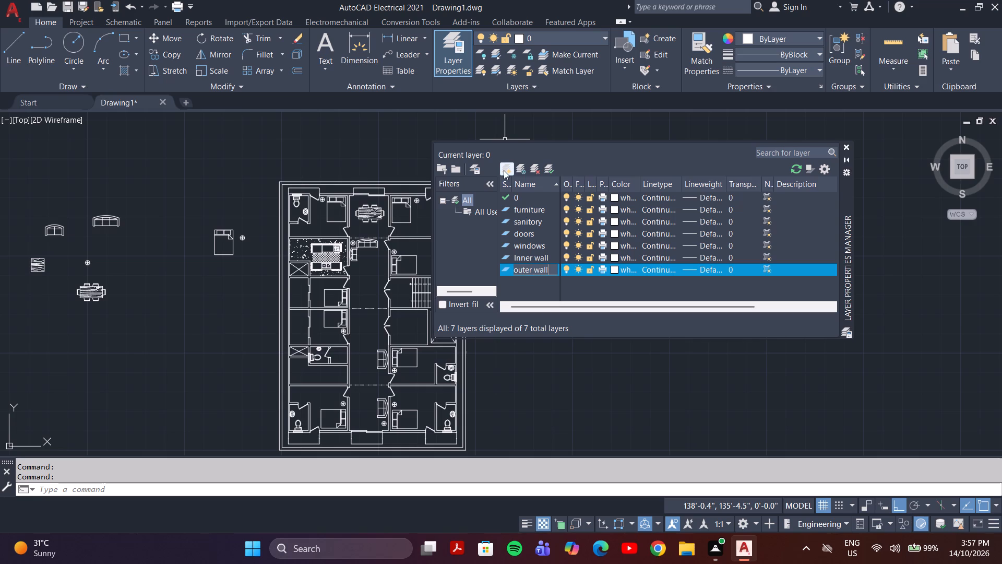
pyautogui.press('Return')
# Add a new layer named kitchen.
pyautogui.click(505, 171)
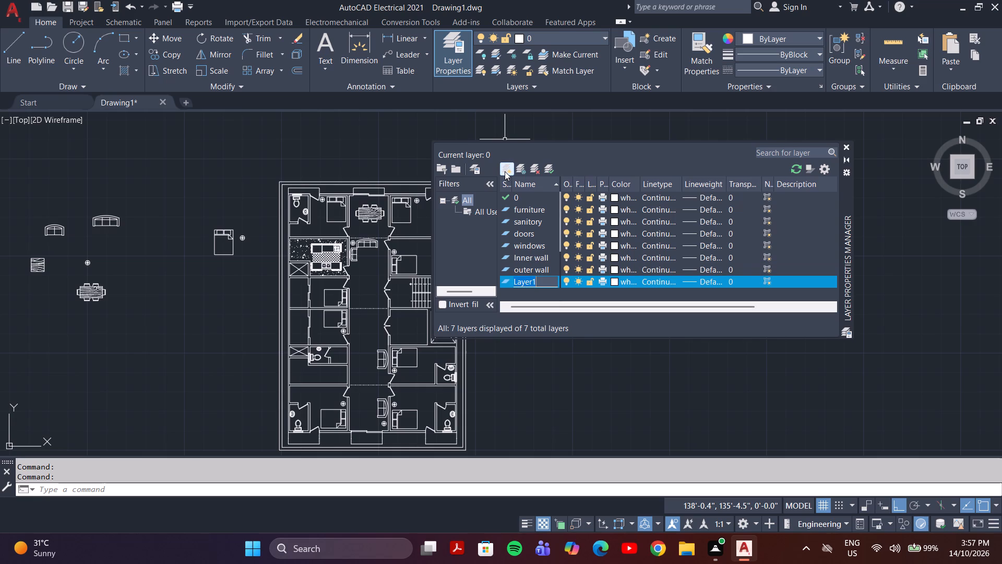
pyautogui.write('kit')
pyautogui.press('c')
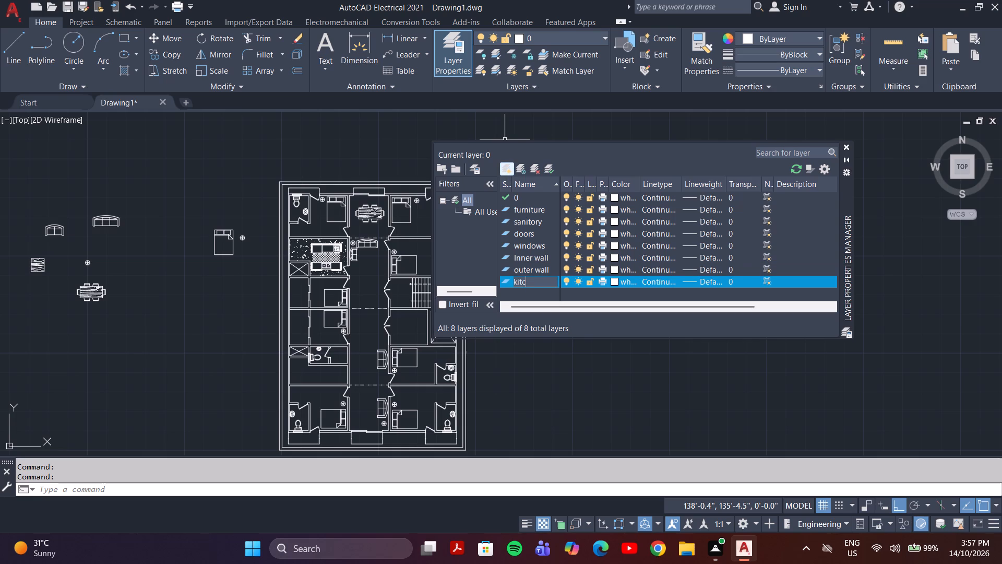
pyautogui.write('he')
pyautogui.press('n')
pyautogui.press('Return')
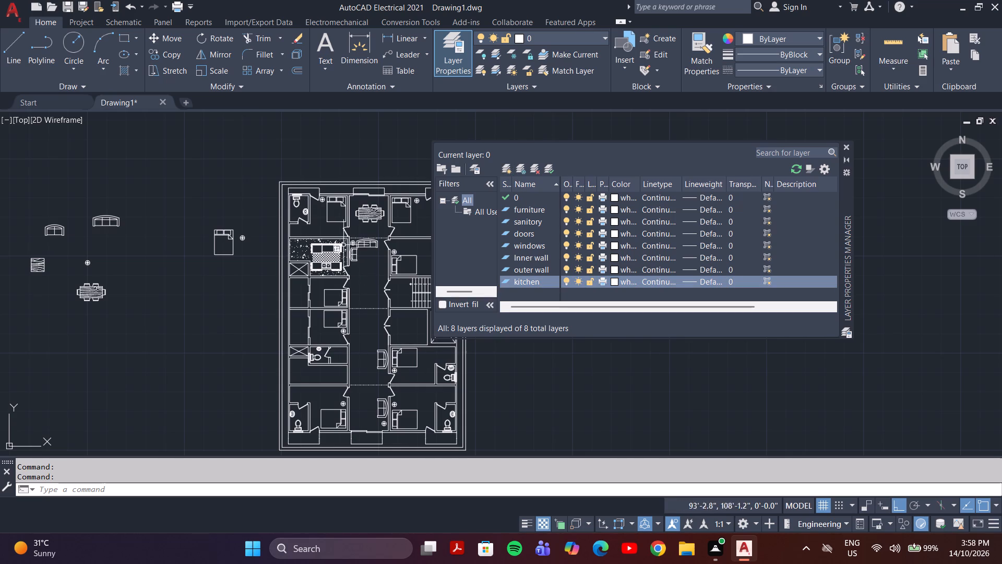
# Set the furniture layer's colour to index 11 and the sanitory layer's colour to index 141.
pyautogui.click(613, 211)
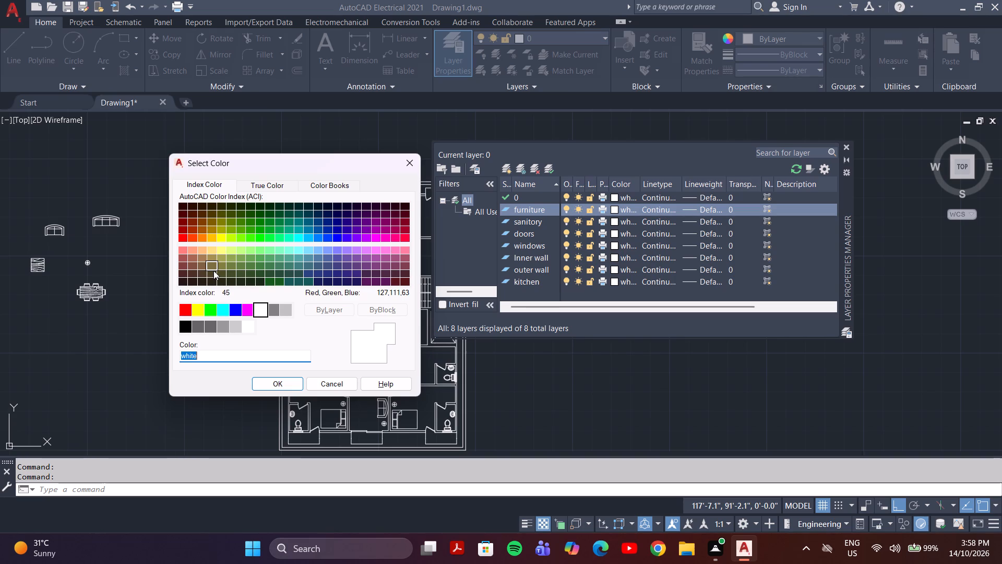
pyautogui.click(183, 249)
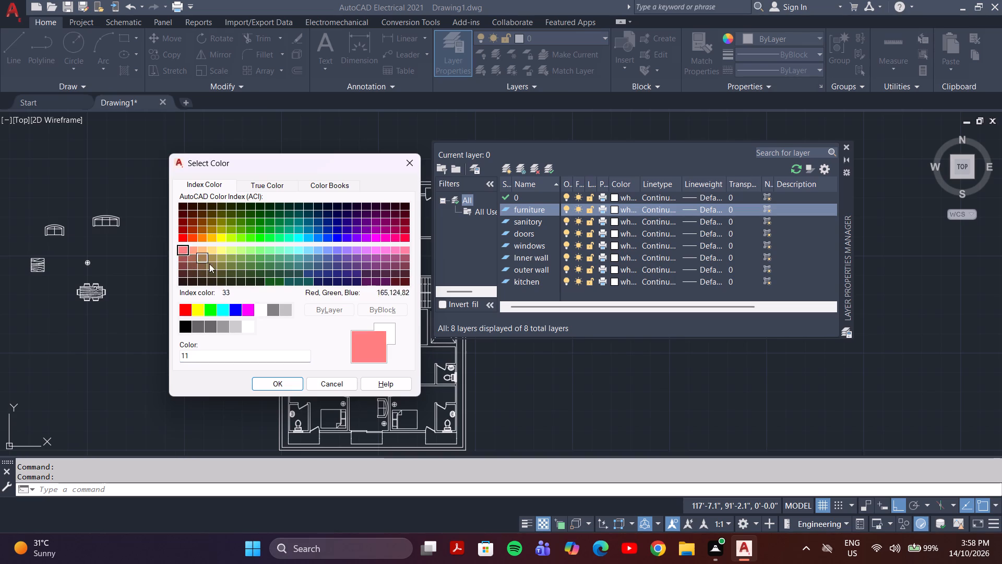
pyautogui.click(279, 386)
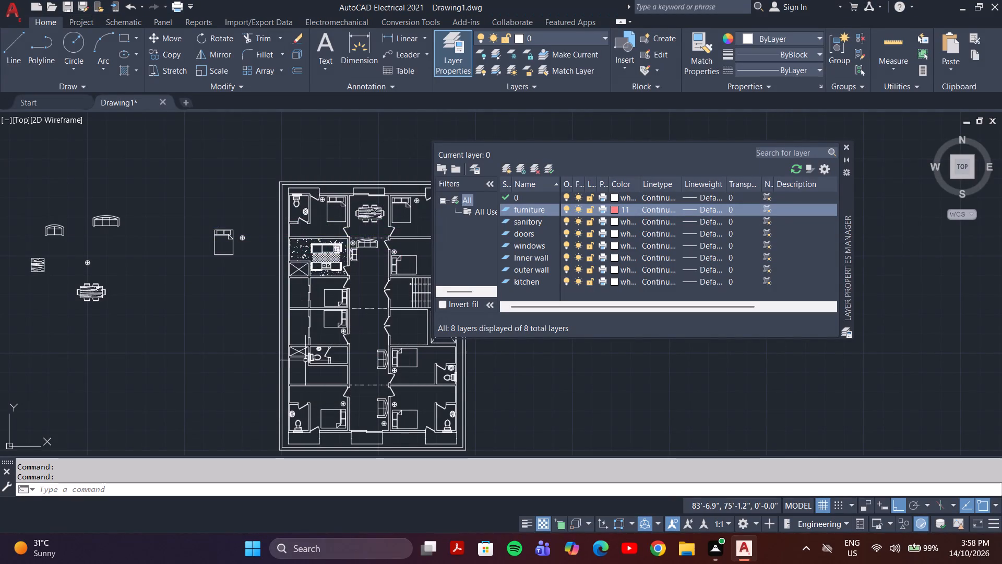
pyautogui.click(613, 223)
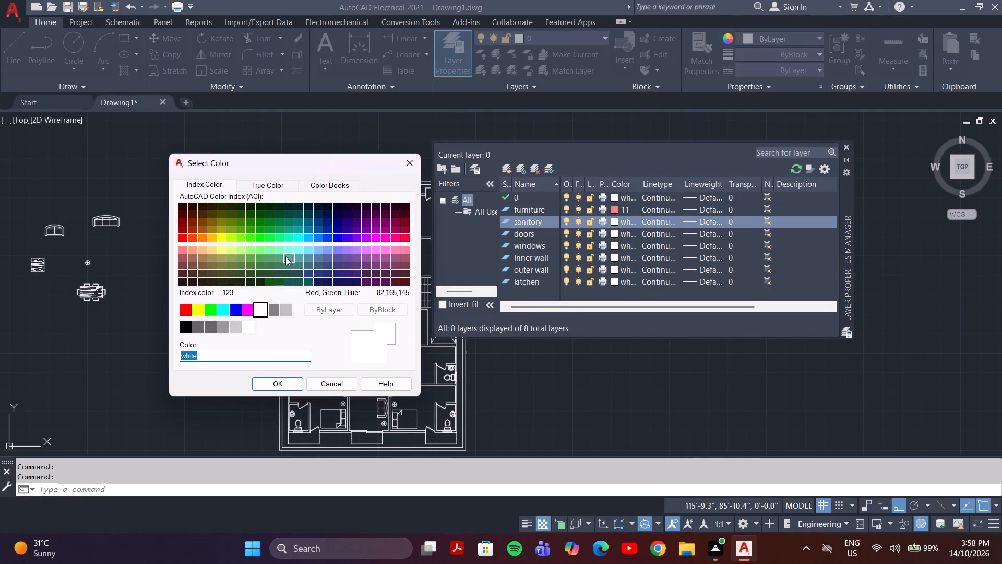
pyautogui.click(312, 252)
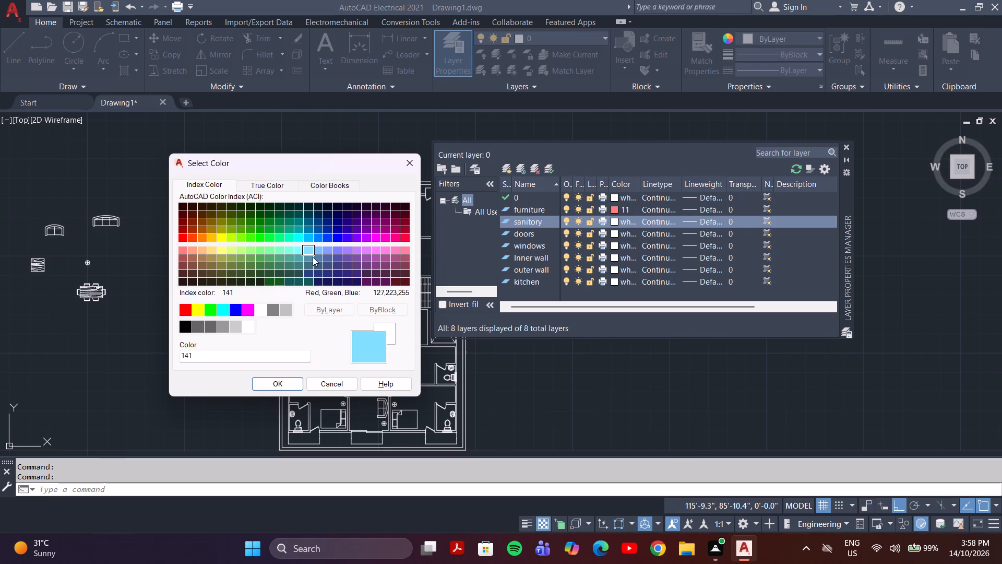
pyautogui.click(285, 385)
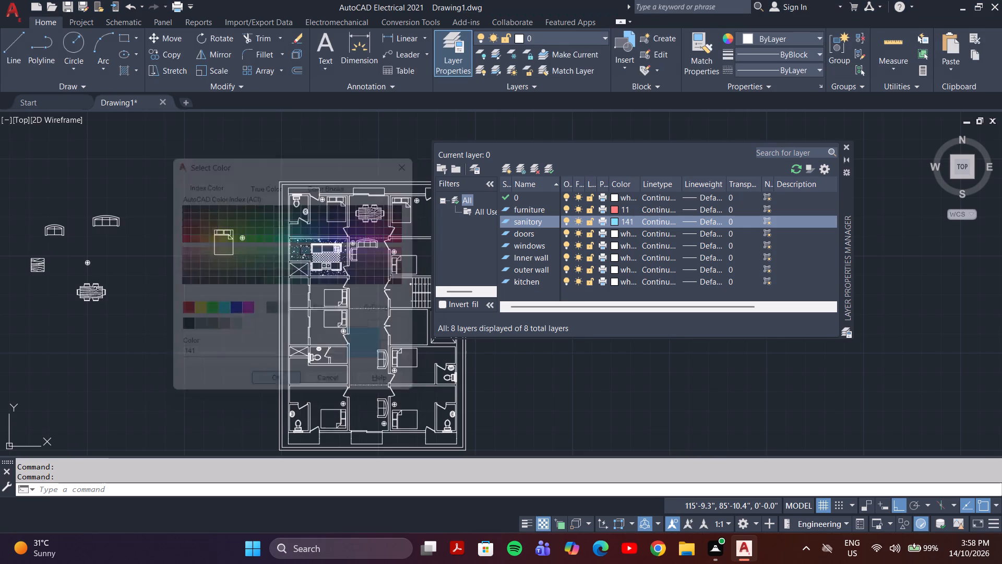
# Set the doors layer's colour to yellow and the windows layer's colour to magenta.
pyautogui.click(613, 234)
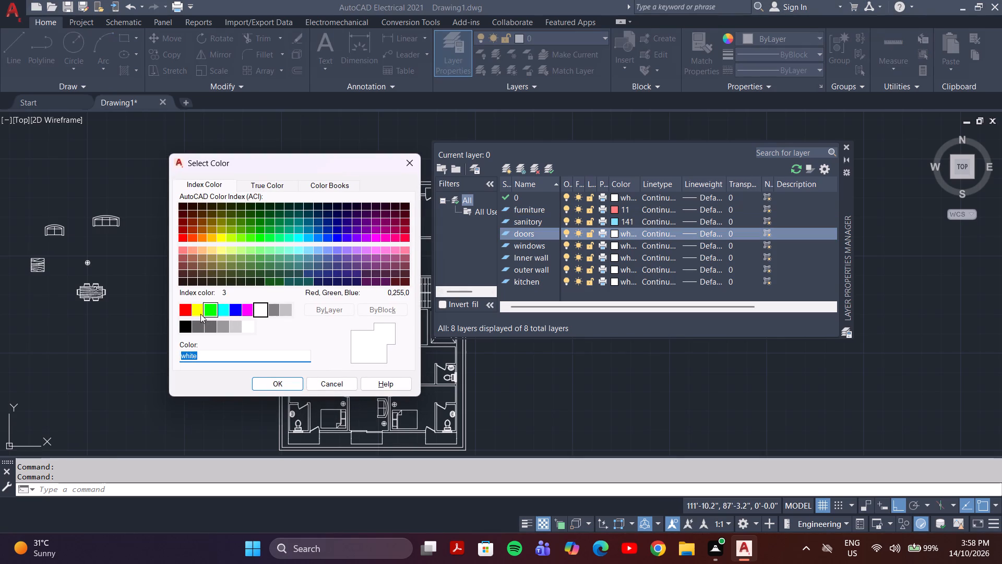
pyautogui.click(200, 310)
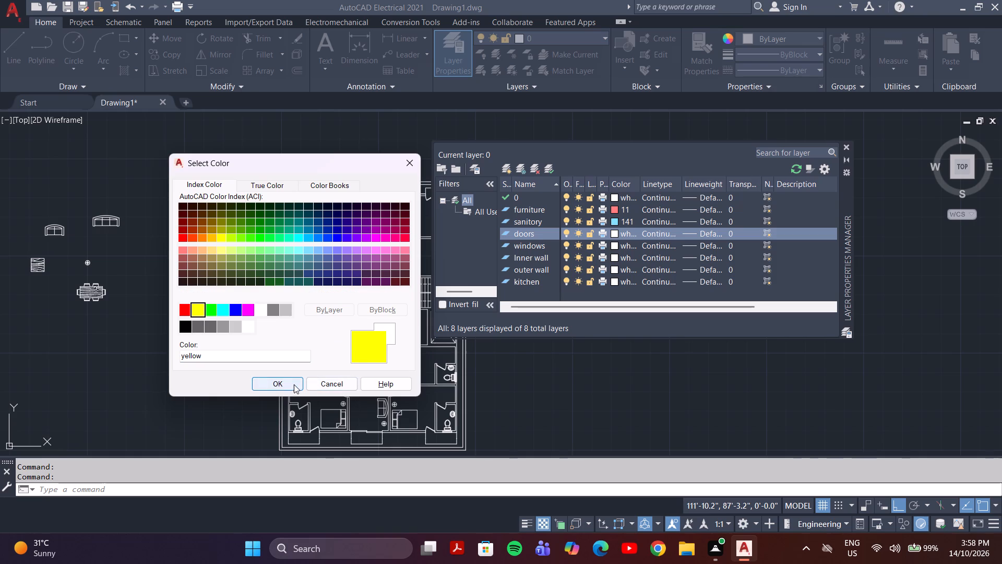
pyautogui.click(294, 383)
pyautogui.click(614, 243)
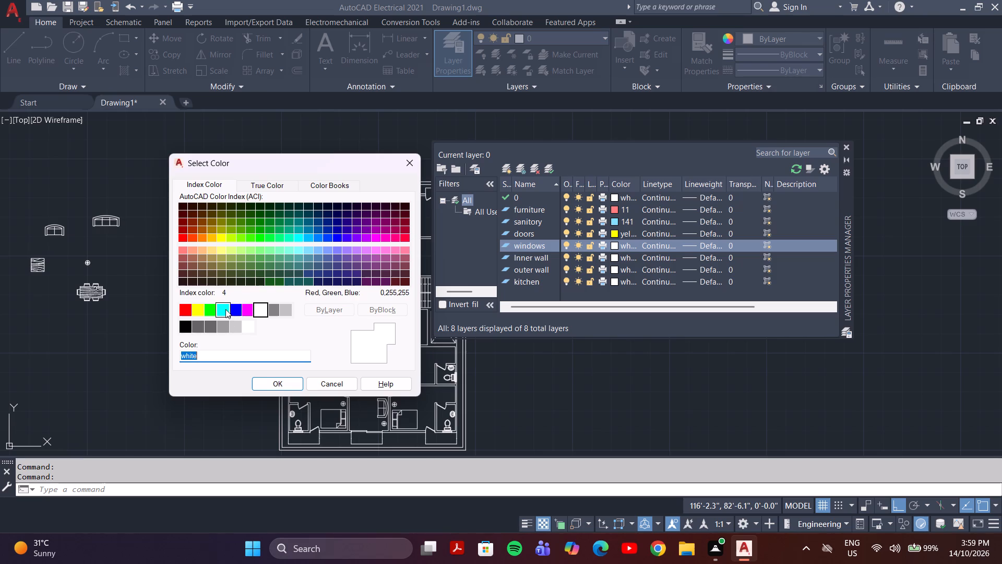
pyautogui.click(246, 311)
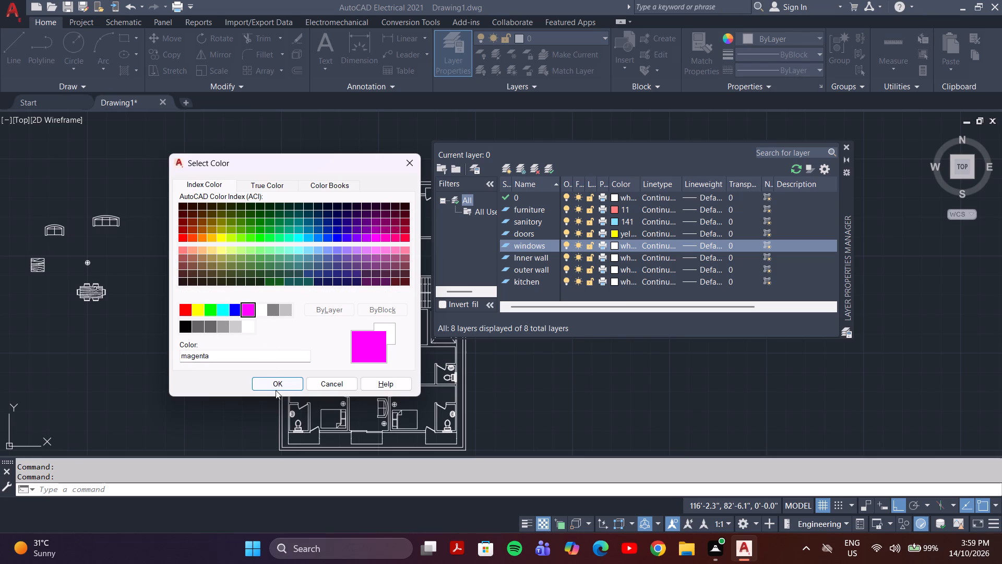
pyautogui.click(275, 383)
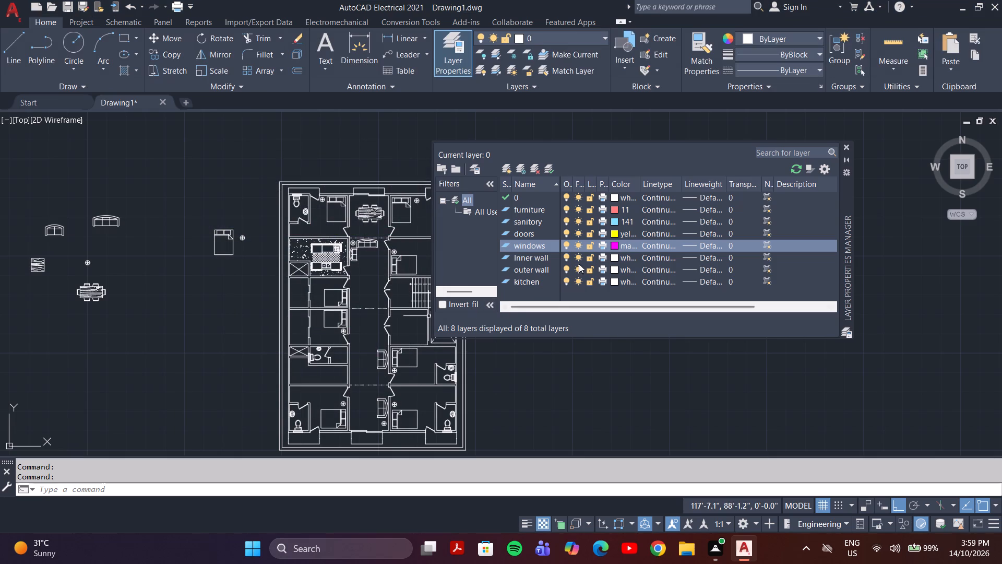
# Set the Inner wall layer's colour to index 230 and the outer wall layer's colour to index 231.
pyautogui.click(613, 259)
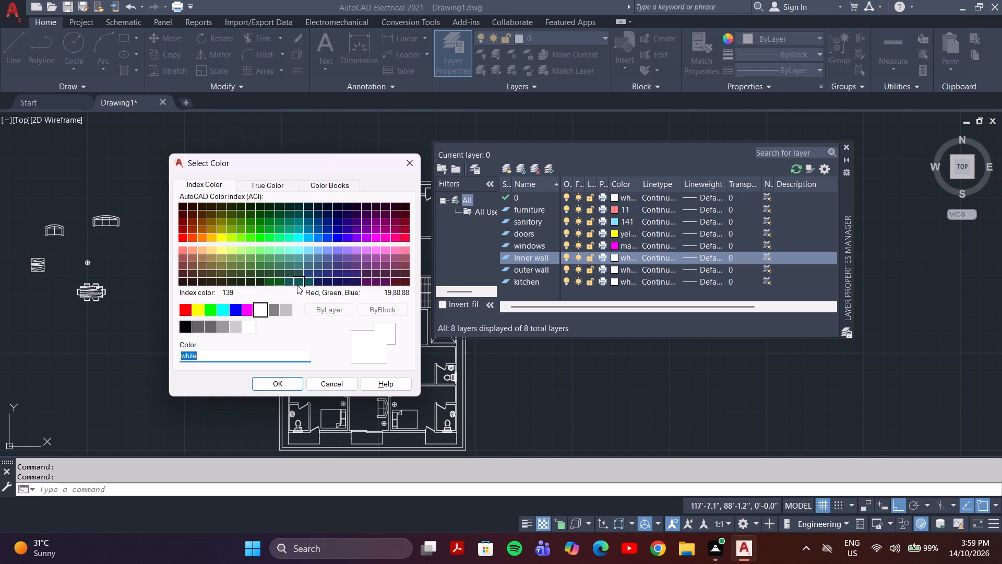
pyautogui.click(396, 236)
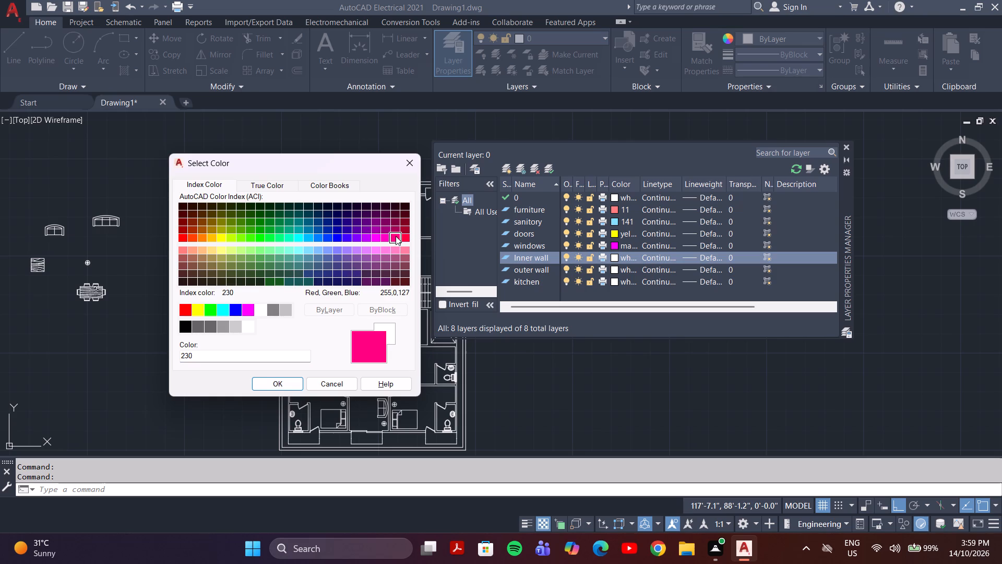
pyautogui.click(290, 383)
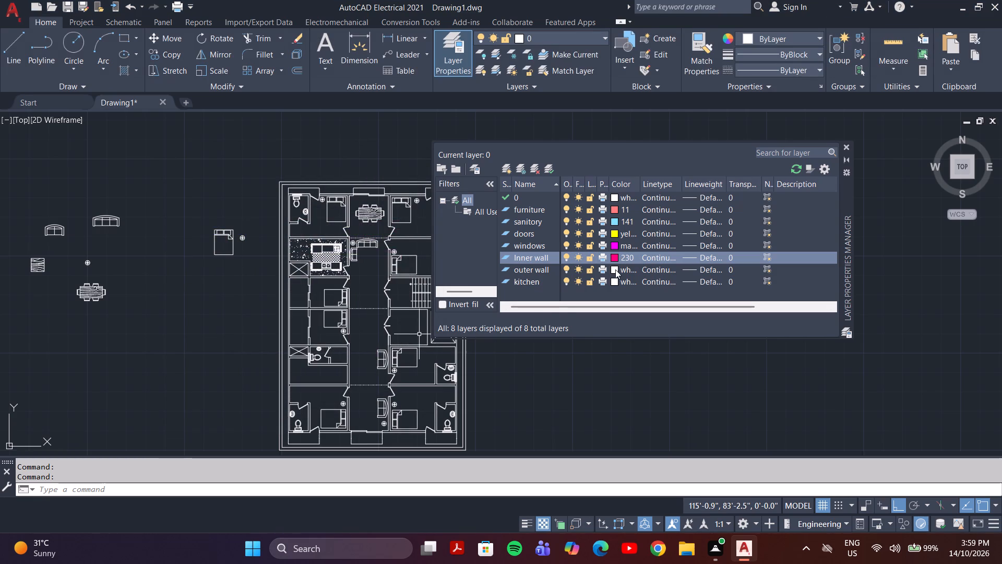
pyautogui.click(615, 269)
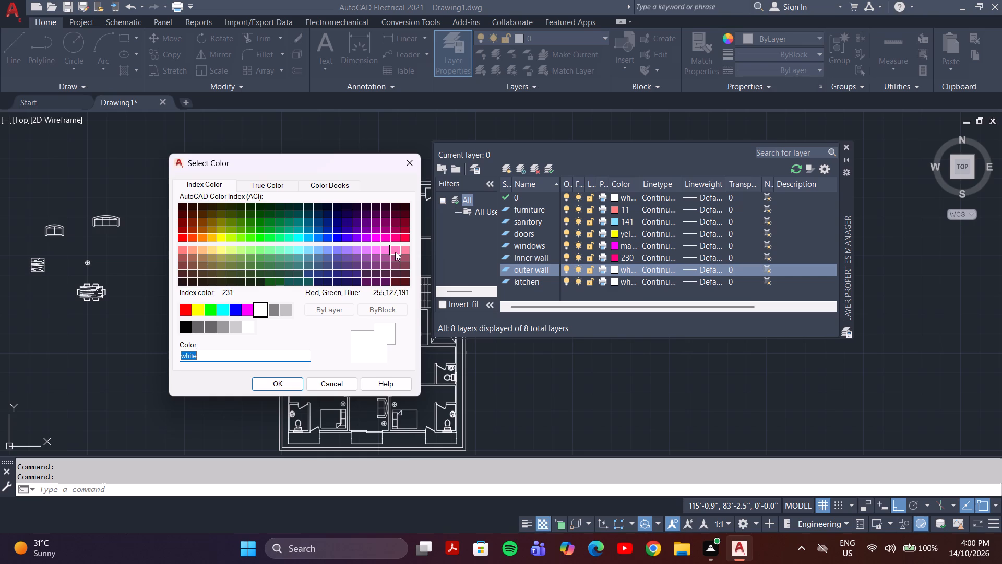
pyautogui.click(395, 252)
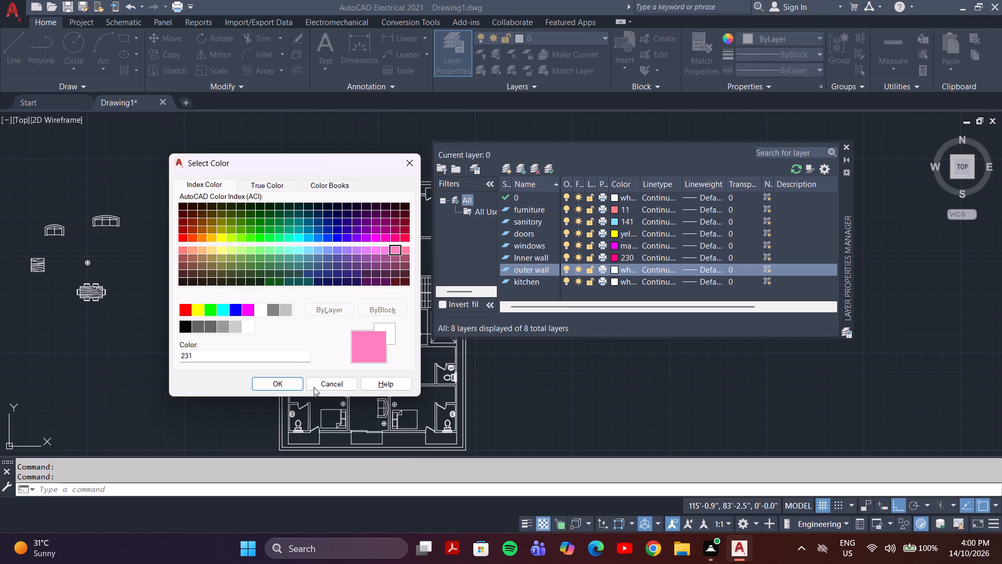
pyautogui.click(276, 379)
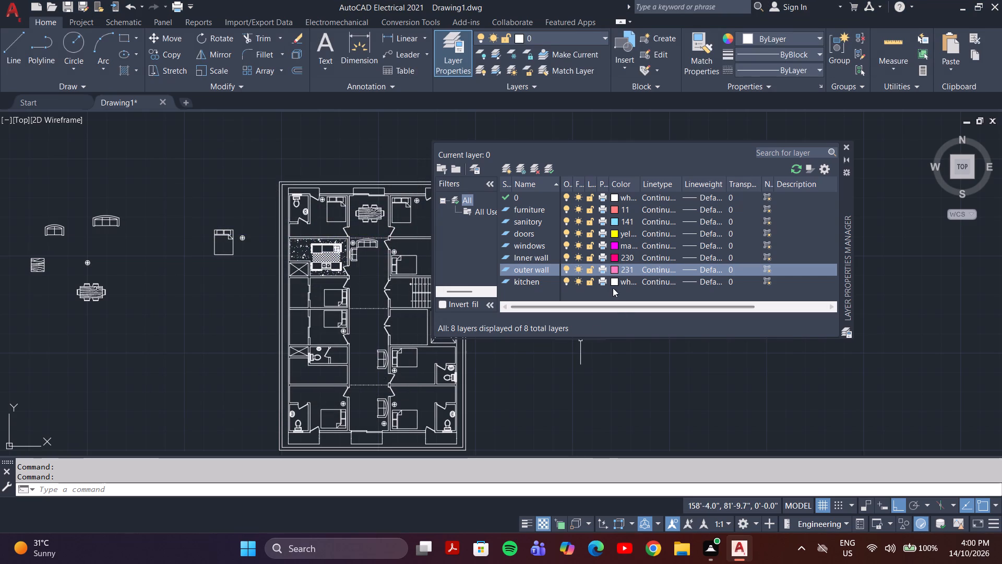
# Set the kitchen layer's colour to index 90 and close the layer manager.
pyautogui.click(613, 283)
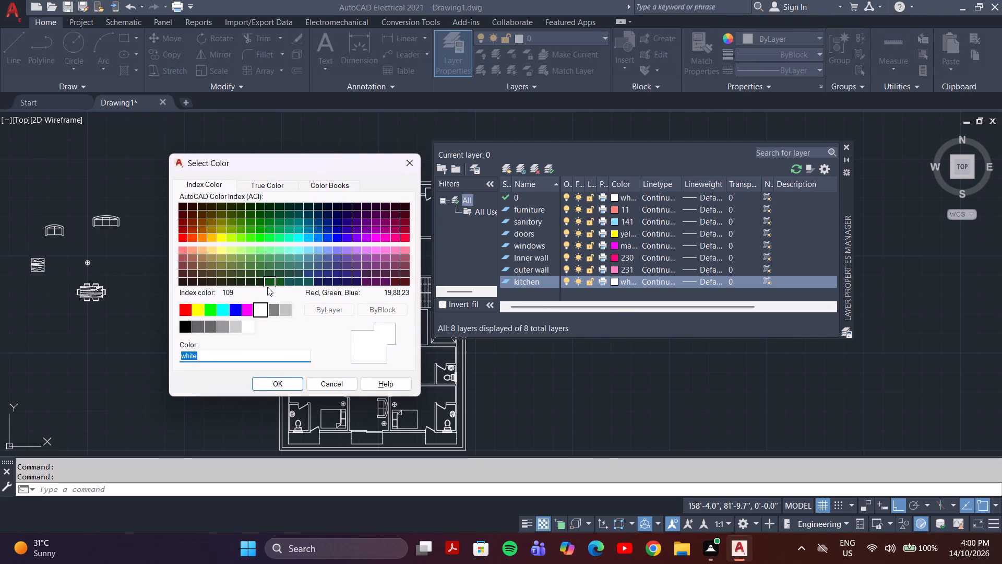
pyautogui.click(263, 237)
pyautogui.click(279, 380)
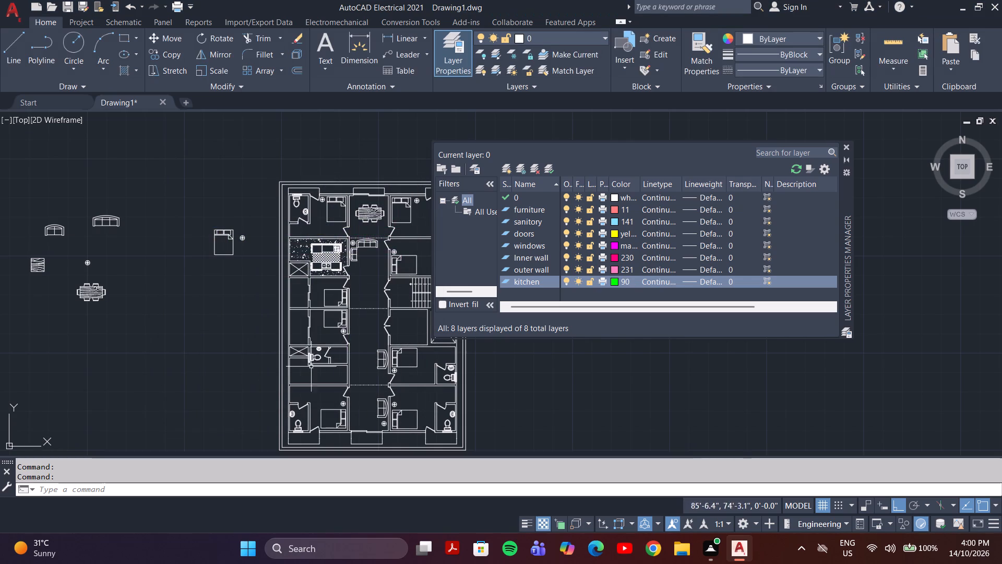
pyautogui.click(846, 145)
# Select the upper rooms' furniture: three beds with their round bedside symbols, both corner sofas with their round symbol, and the dining table.
pyautogui.scroll(-1, 560, 240)
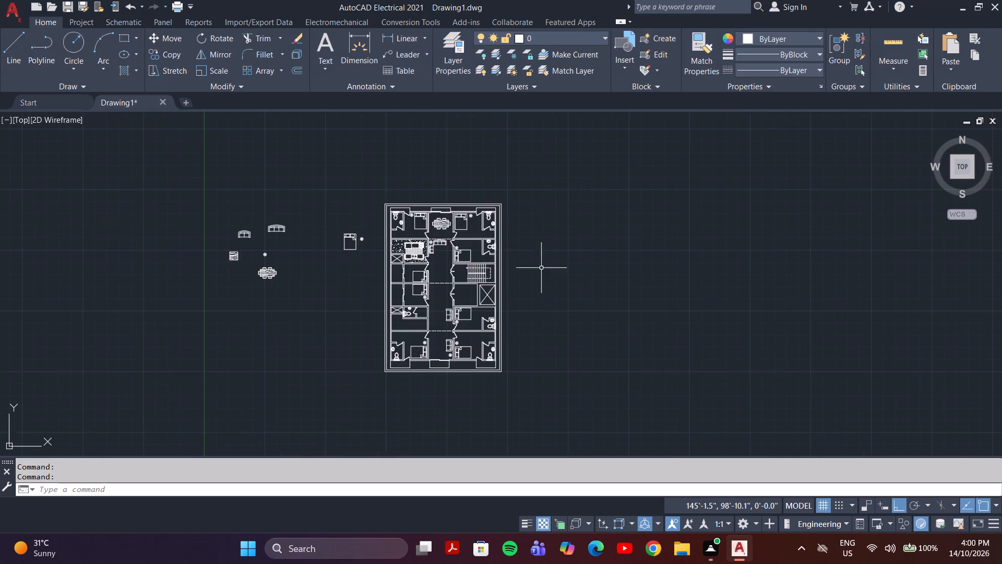
pyautogui.scroll(-1, 445, 359)
pyautogui.scroll(2, 441, 362)
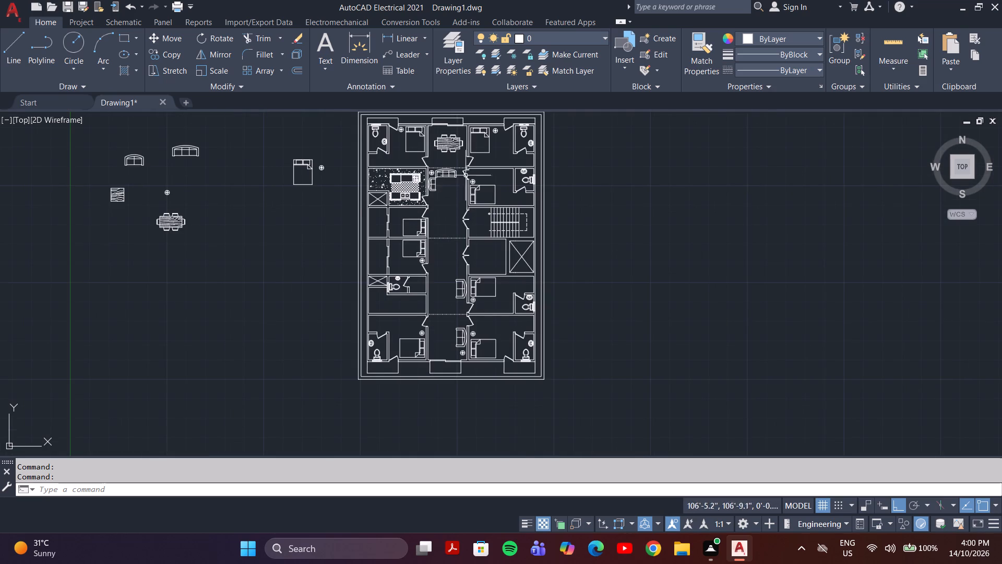
pyautogui.scroll(-1, 478, 181)
pyautogui.scroll(1, 467, 169)
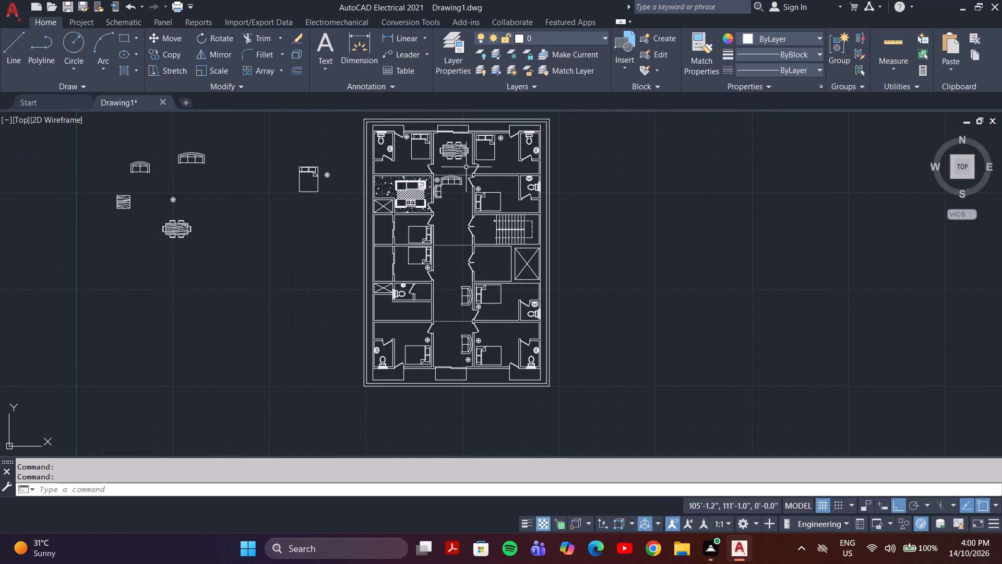
pyautogui.click(420, 140)
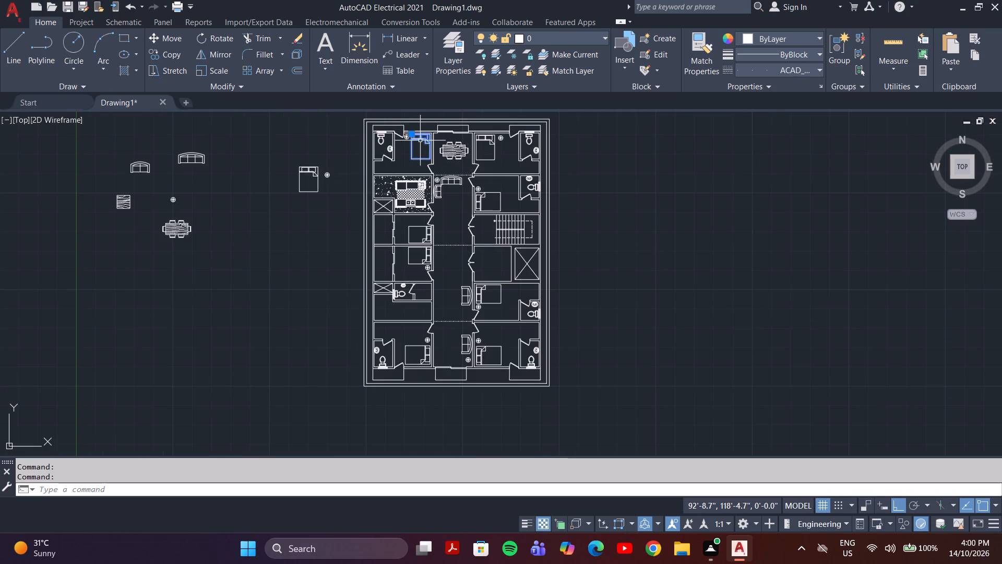
pyautogui.scroll(2, 408, 144)
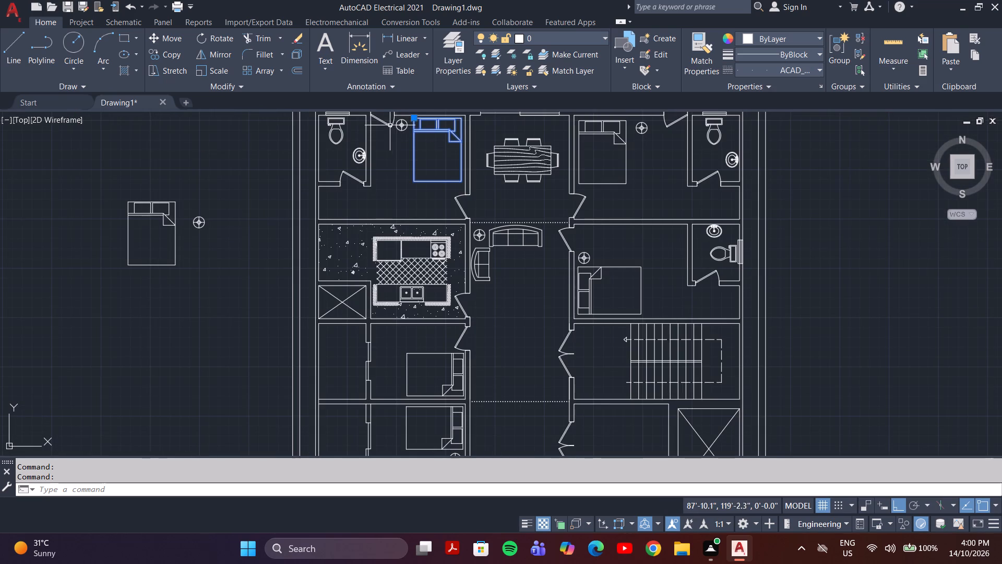
pyautogui.click(399, 125)
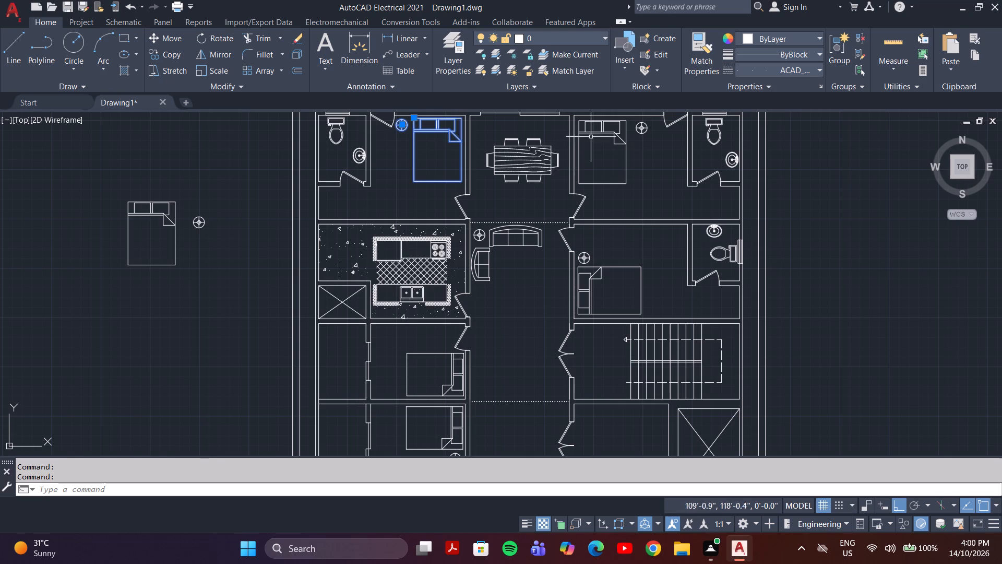
pyautogui.click(598, 133)
pyautogui.click(640, 130)
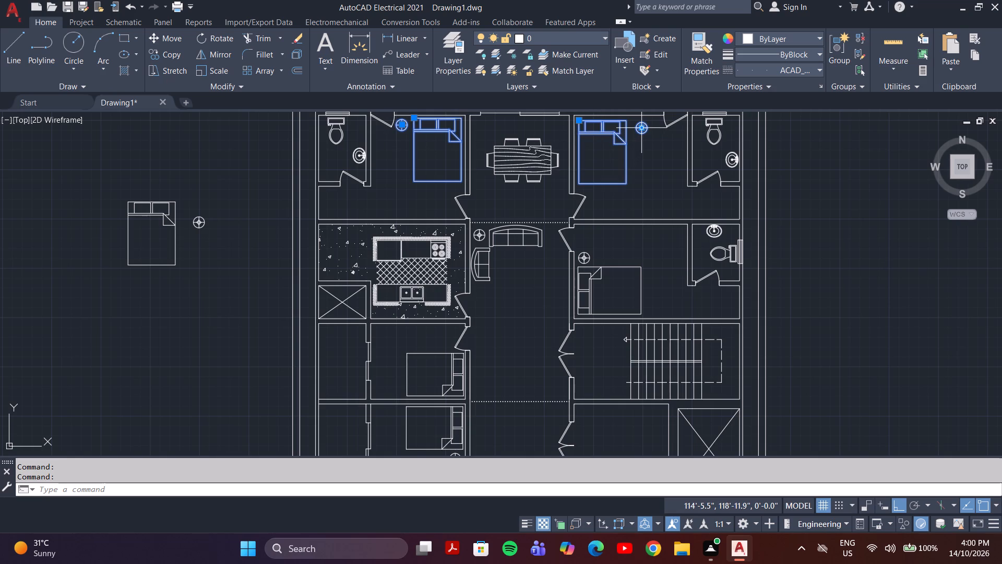
pyautogui.click(594, 269)
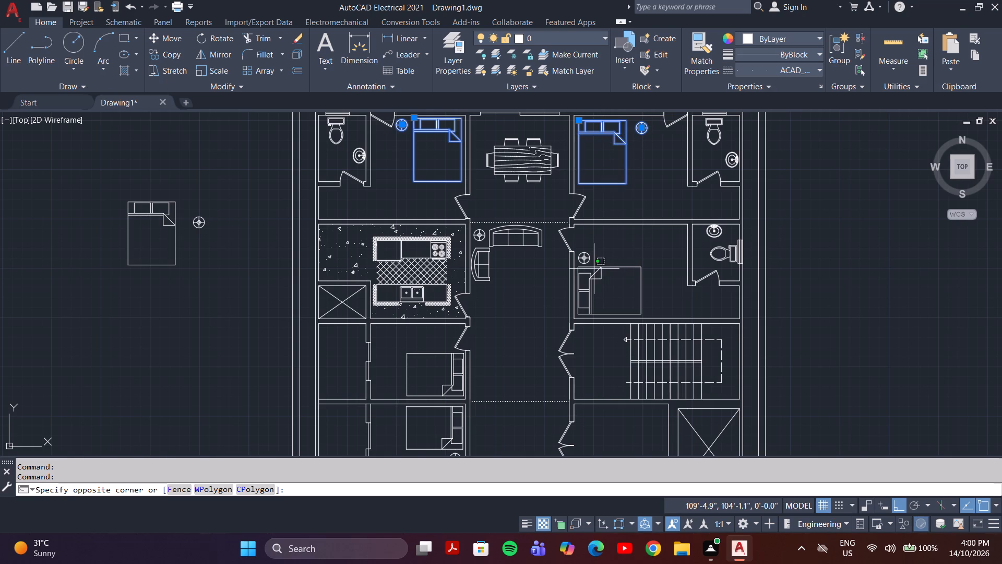
pyautogui.click(587, 273)
pyautogui.click(586, 258)
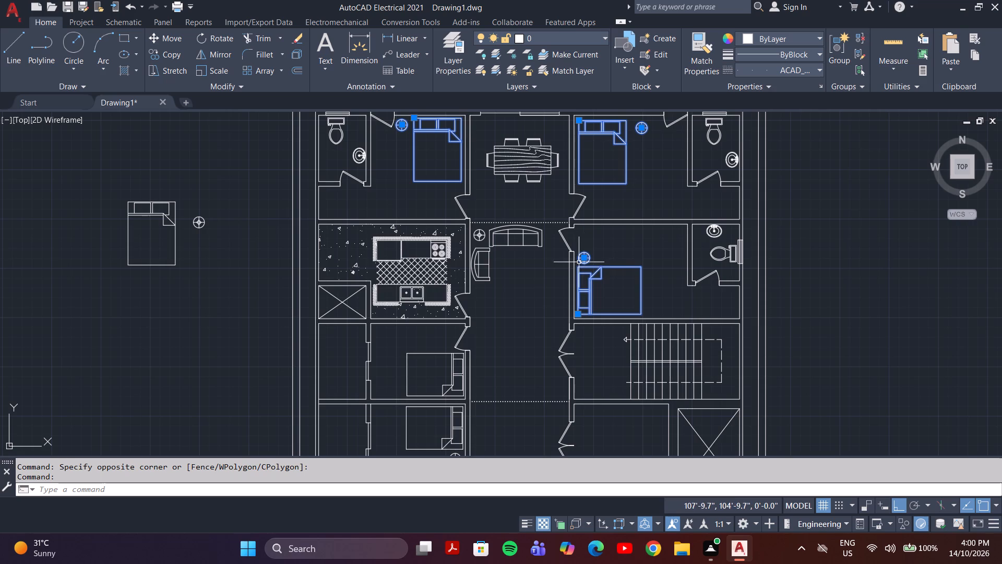
pyautogui.click(498, 232)
pyautogui.click(477, 256)
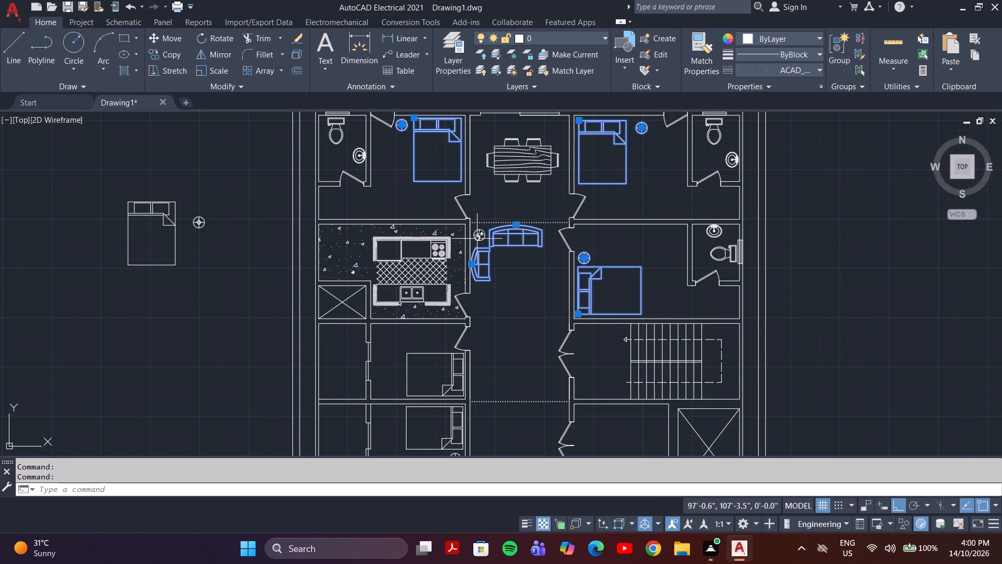
pyautogui.click(478, 238)
pyautogui.click(523, 169)
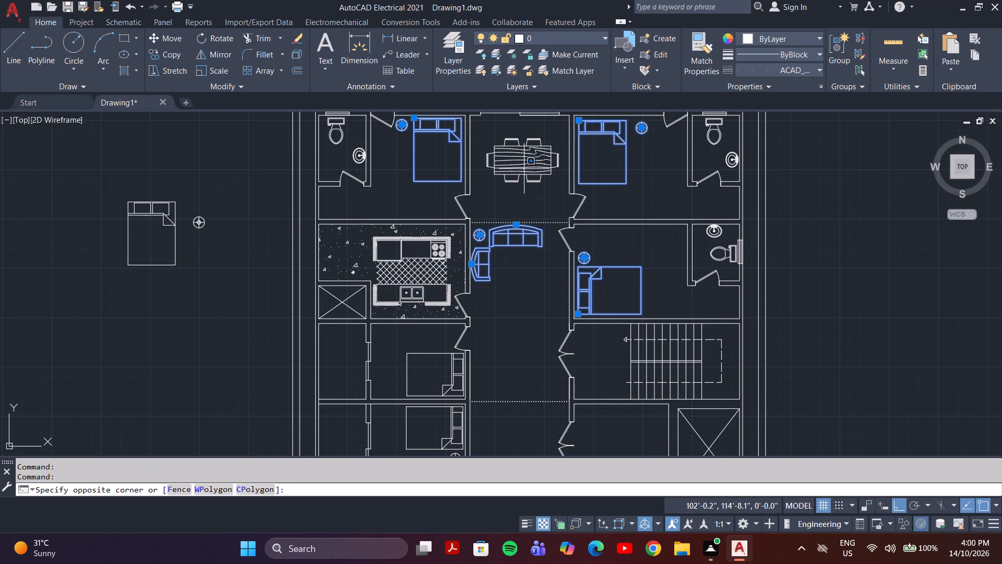
pyautogui.click(520, 162)
# Add the three beds in the plan's middle rooms and the two round bedside symbols to the furniture selection.
pyautogui.scroll(-2, 516, 172)
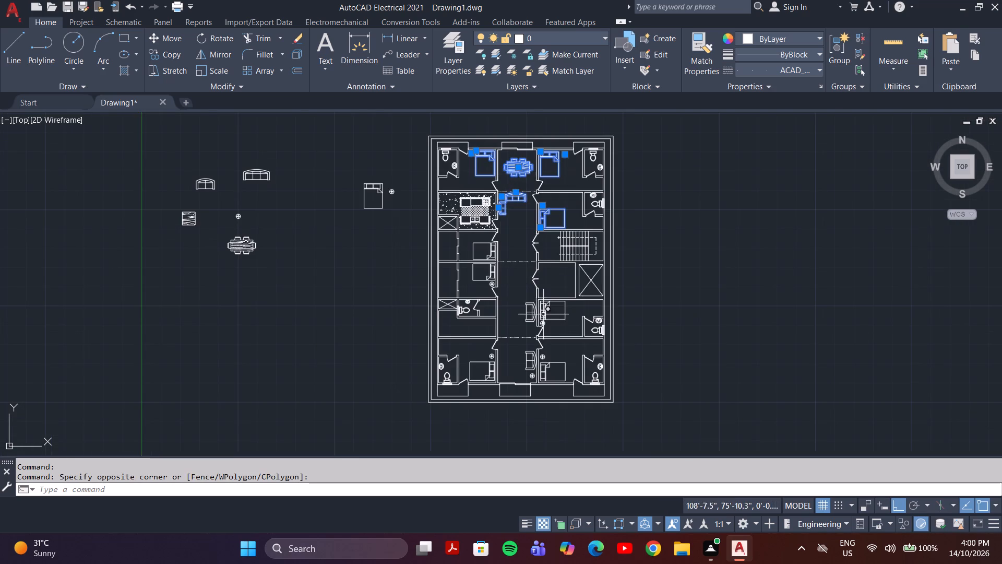
pyautogui.scroll(2, 544, 315)
pyautogui.click(541, 303)
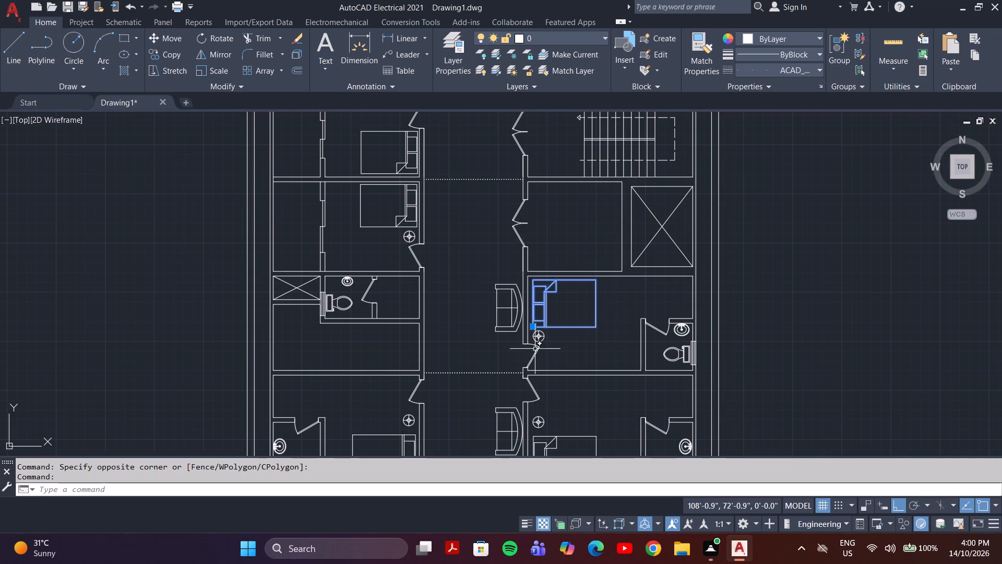
pyautogui.click(539, 338)
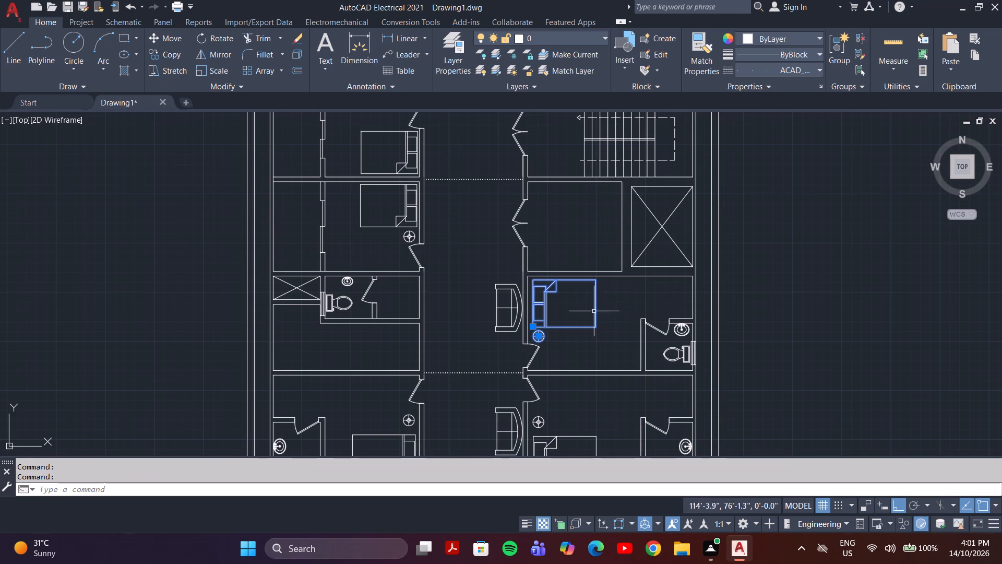
pyautogui.click(402, 196)
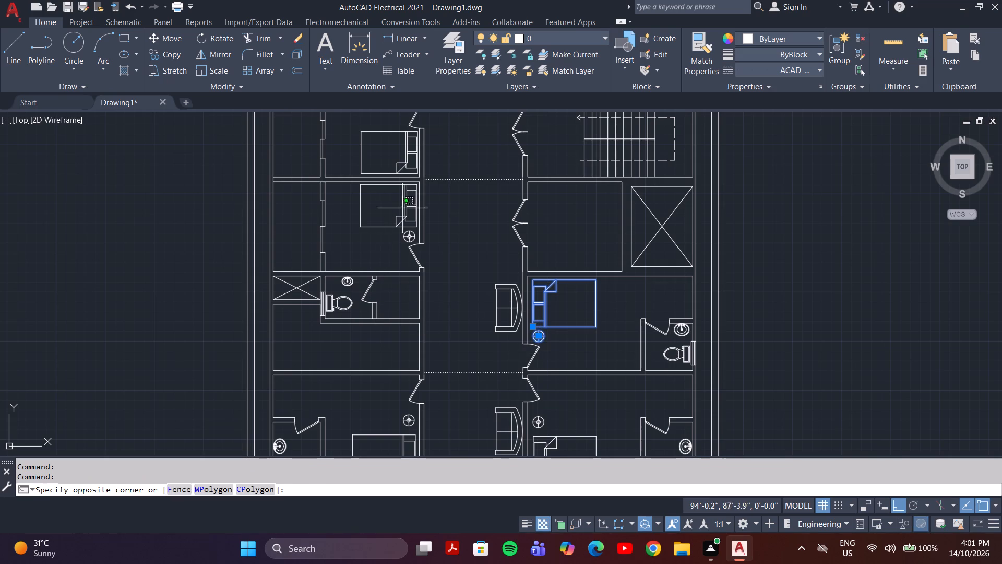
pyautogui.click(412, 208)
pyautogui.click(409, 212)
pyautogui.click(408, 240)
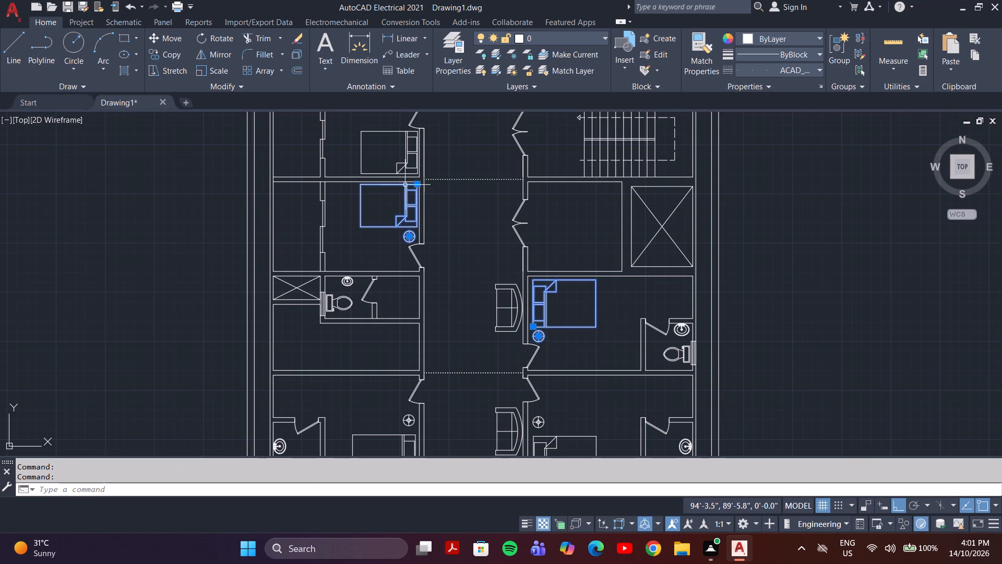
pyautogui.click(407, 157)
# Add the beds in the plan's two bottom bedrooms and their round bedside symbols to the furniture selection.
pyautogui.scroll(-1, 408, 157)
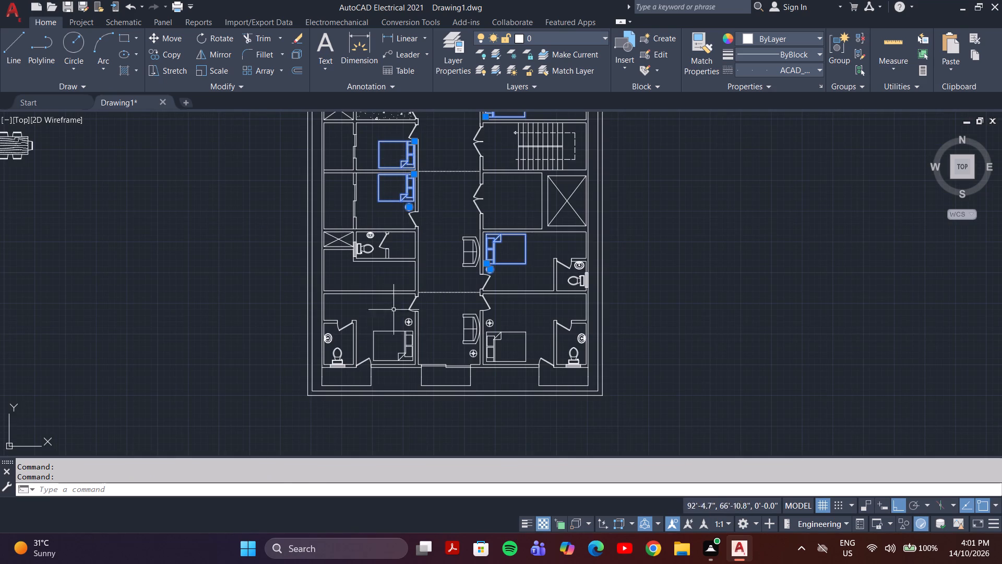
pyautogui.scroll(2, 374, 324)
pyautogui.click(450, 375)
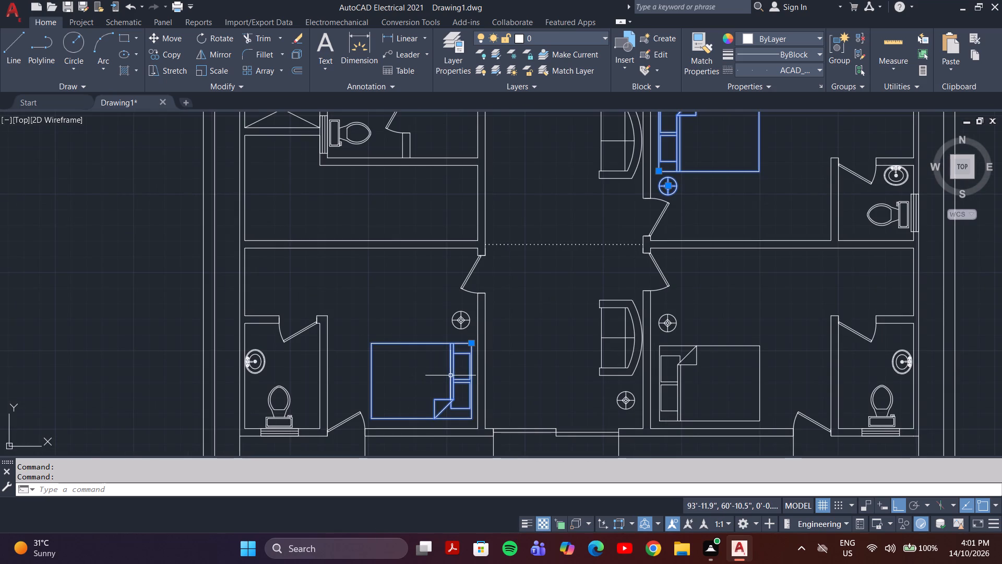
pyautogui.click(457, 325)
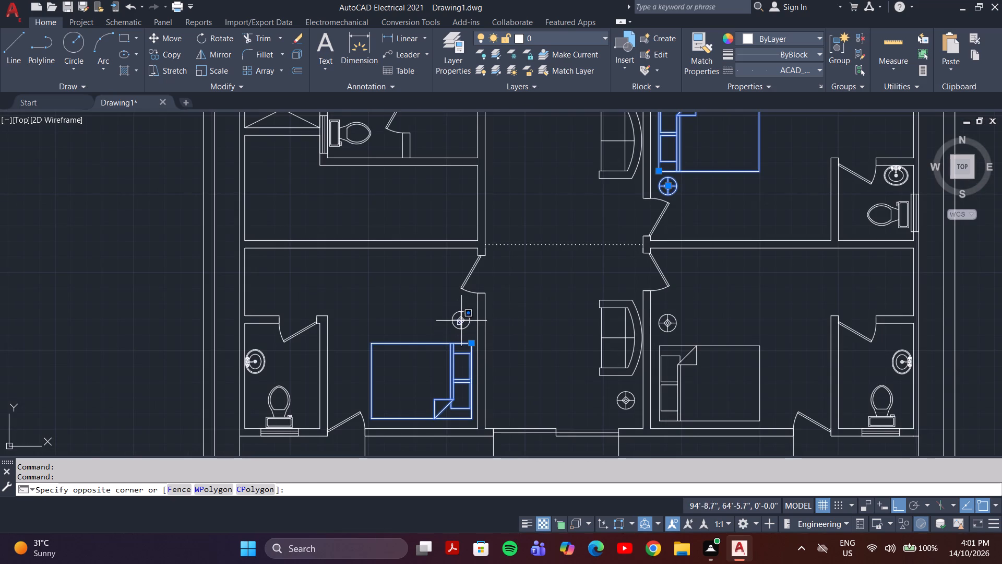
pyautogui.click(462, 320)
pyautogui.click(462, 320)
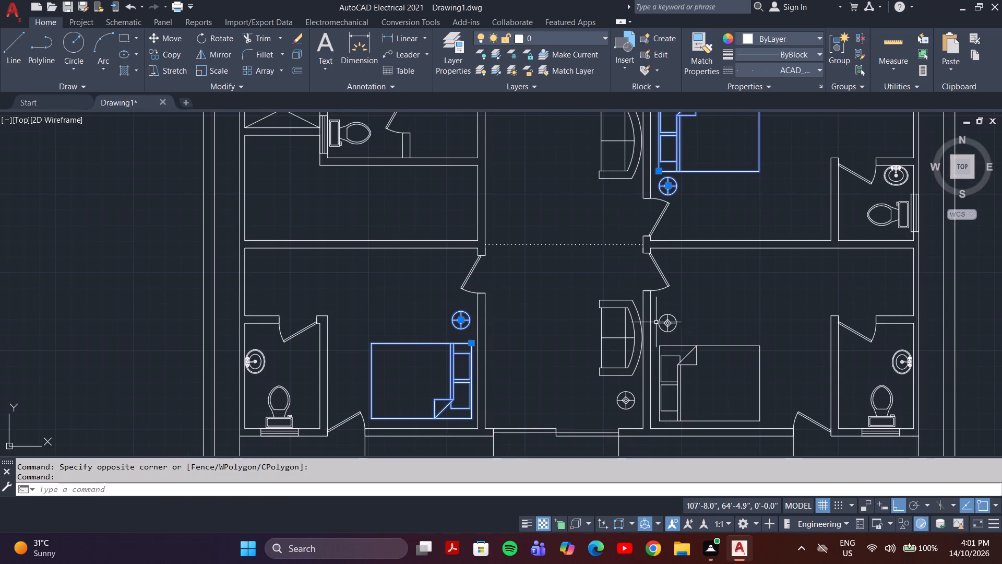
pyautogui.click(666, 324)
pyautogui.click(664, 380)
pyautogui.click(668, 386)
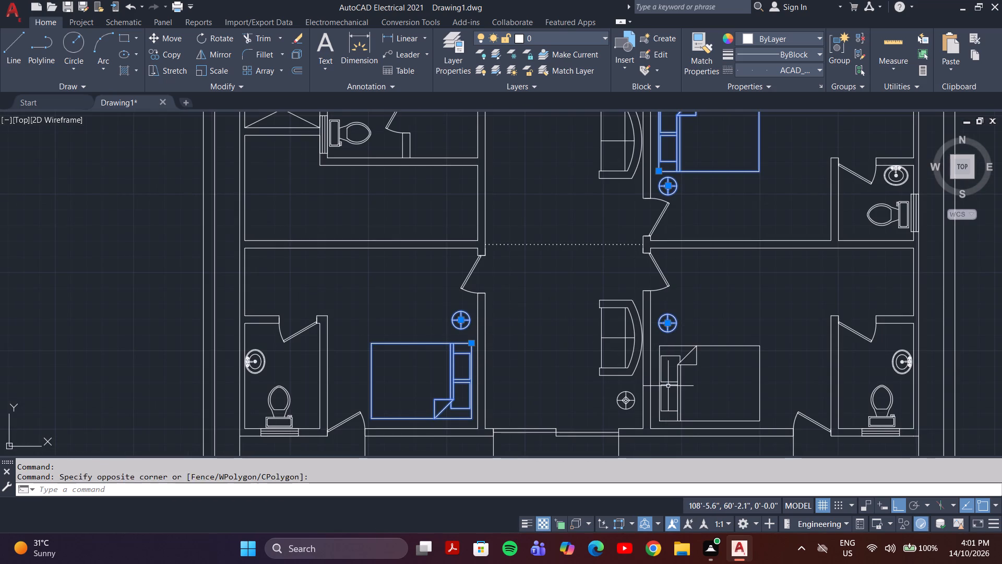
pyautogui.click(669, 383)
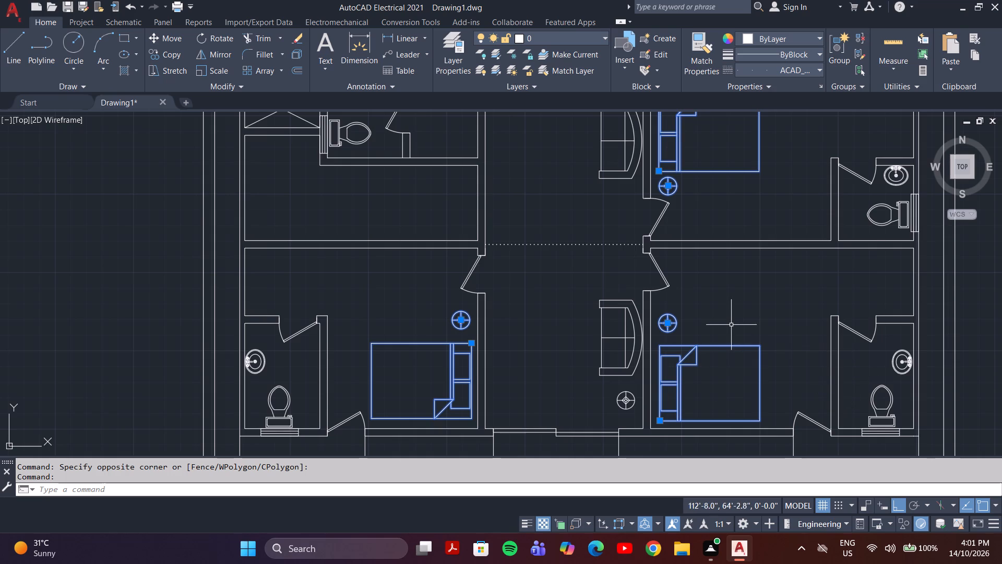
# Add the sofa at the lower end of the central hall and the round symbol below it to the furniture selection.
pyautogui.scroll(-1, 785, 254)
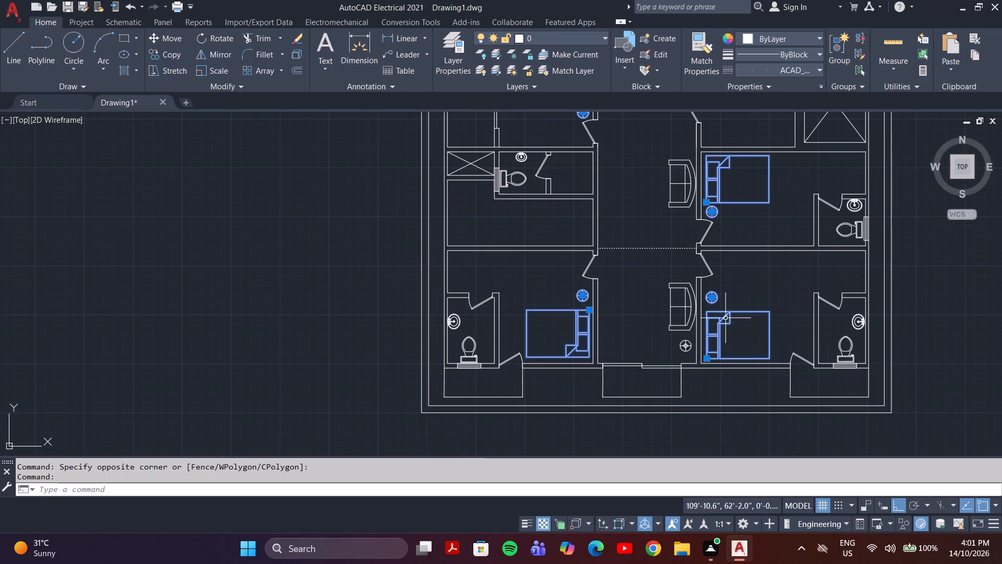
pyautogui.click(688, 309)
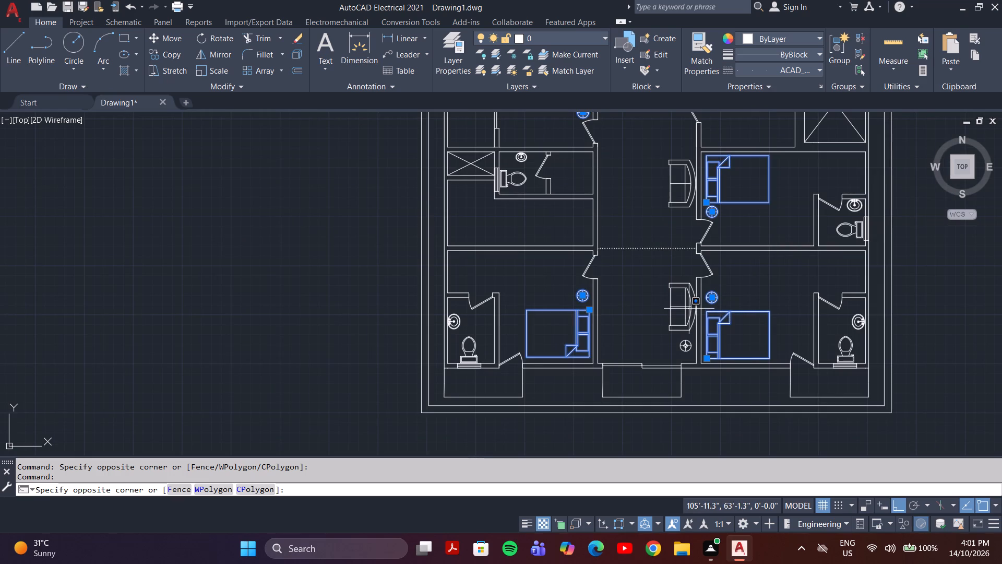
pyautogui.click(689, 309)
pyautogui.click(690, 309)
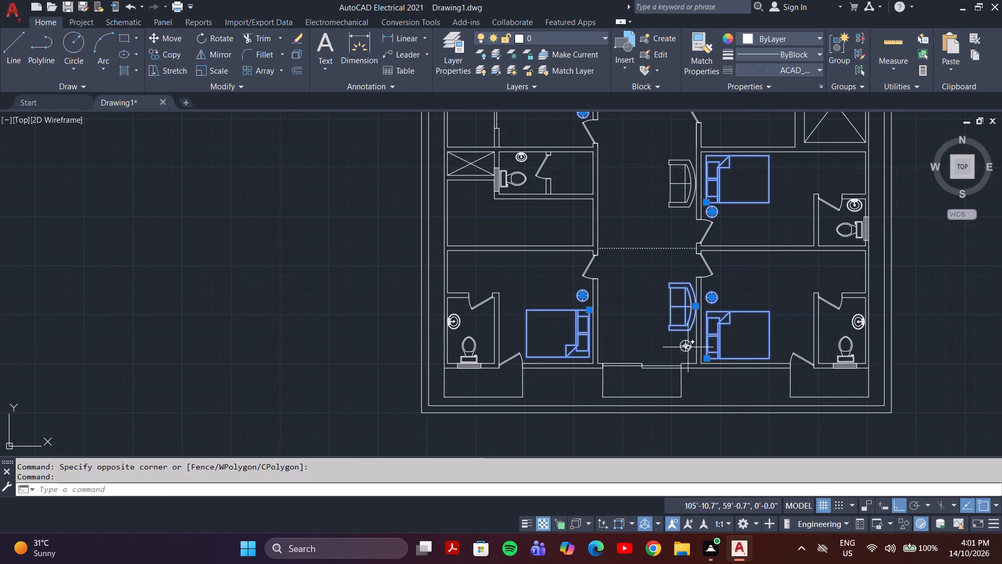
pyautogui.click(687, 346)
# Assign the selected beds, sofas, dining table and round symbols to the furniture layer and clear the selection.
pyautogui.scroll(-1, 686, 333)
pyautogui.scroll(-2, 682, 274)
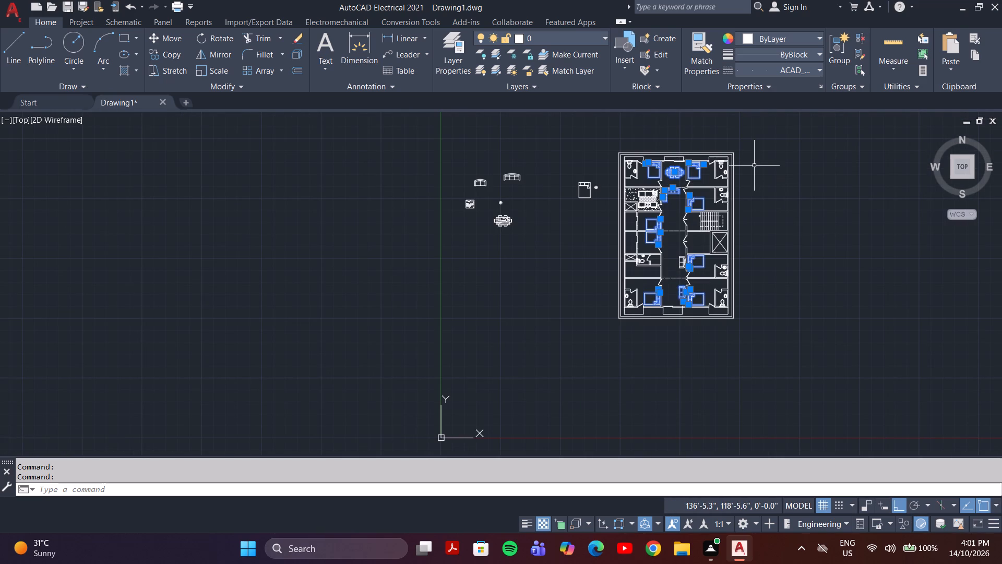
pyautogui.scroll(2, 665, 174)
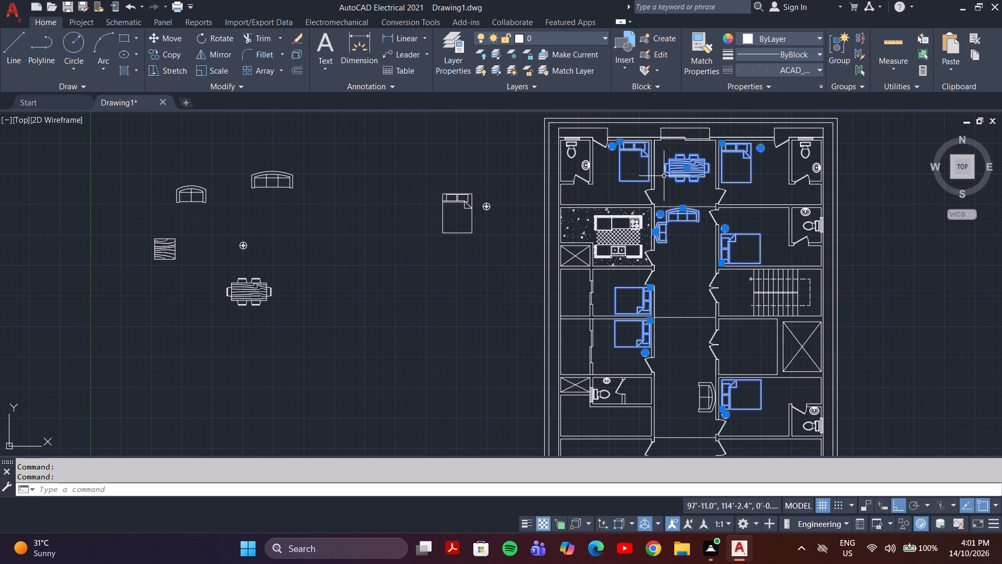
pyautogui.scroll(-1, 664, 176)
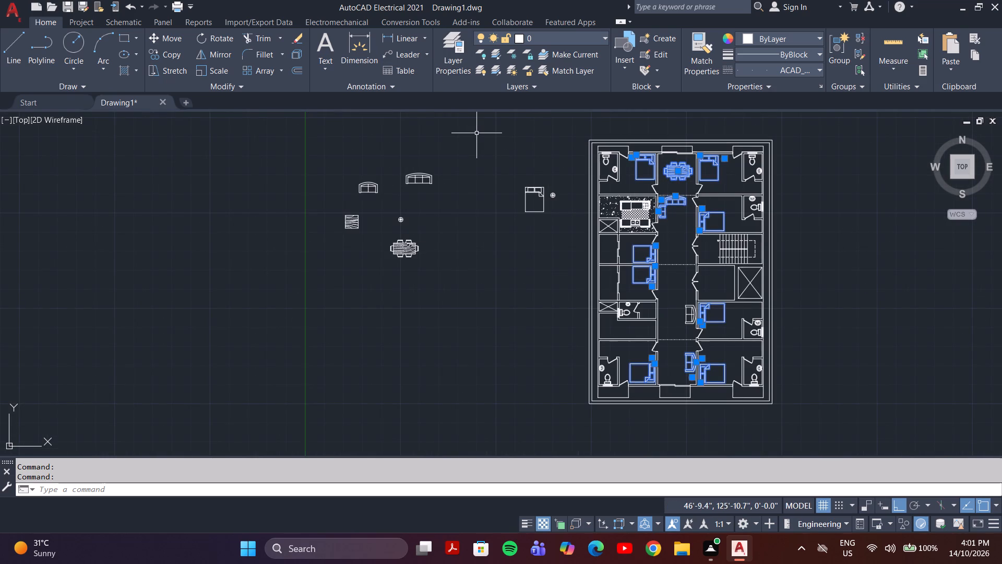
pyautogui.click(605, 39)
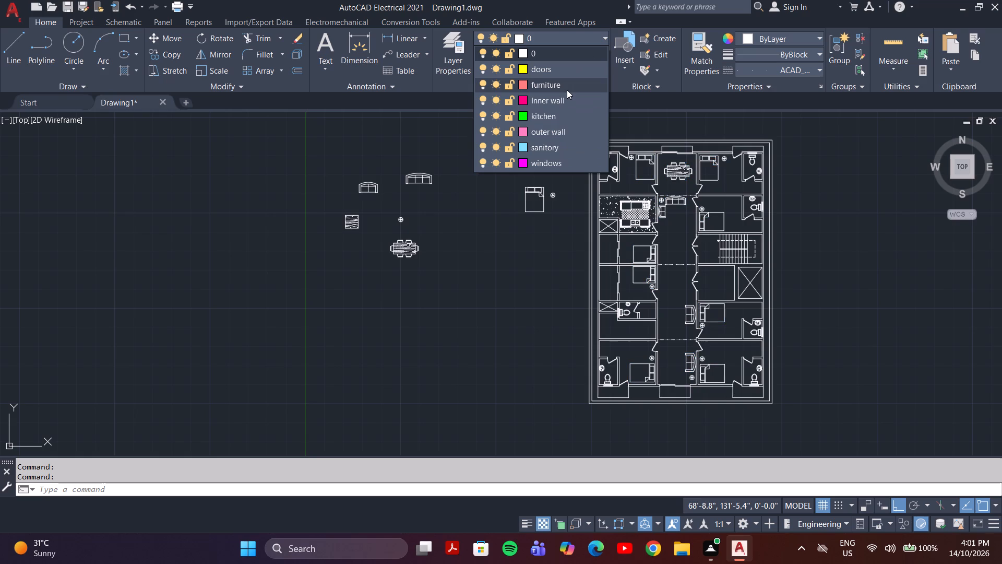
pyautogui.click(567, 90)
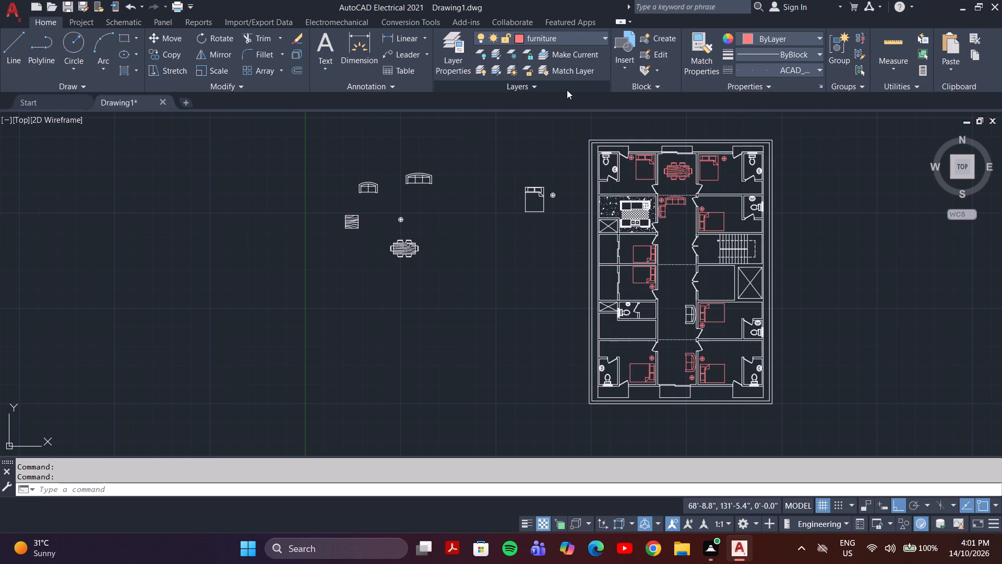
pyautogui.press('Escape')
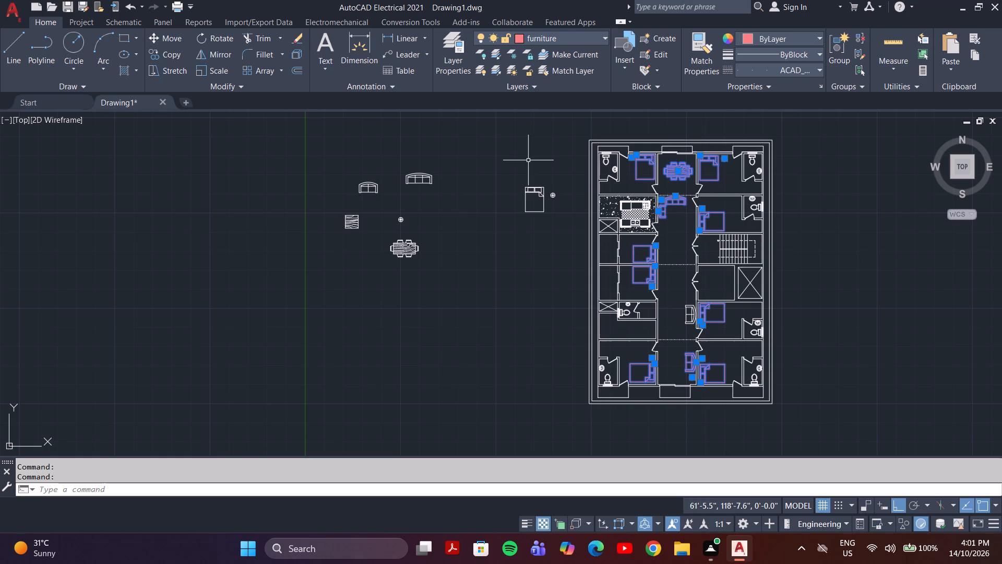
pyautogui.press('Escape')
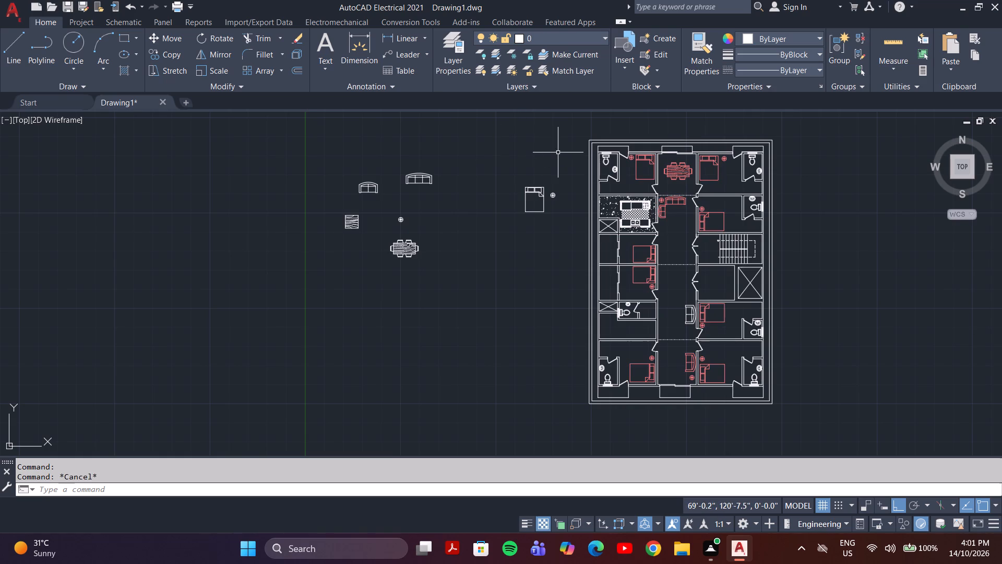
# Select the toilets and washbasins in five bathrooms: both top corners, the upper right side, the middle left and the lower right side of the plan.
pyautogui.scroll(1, 643, 170)
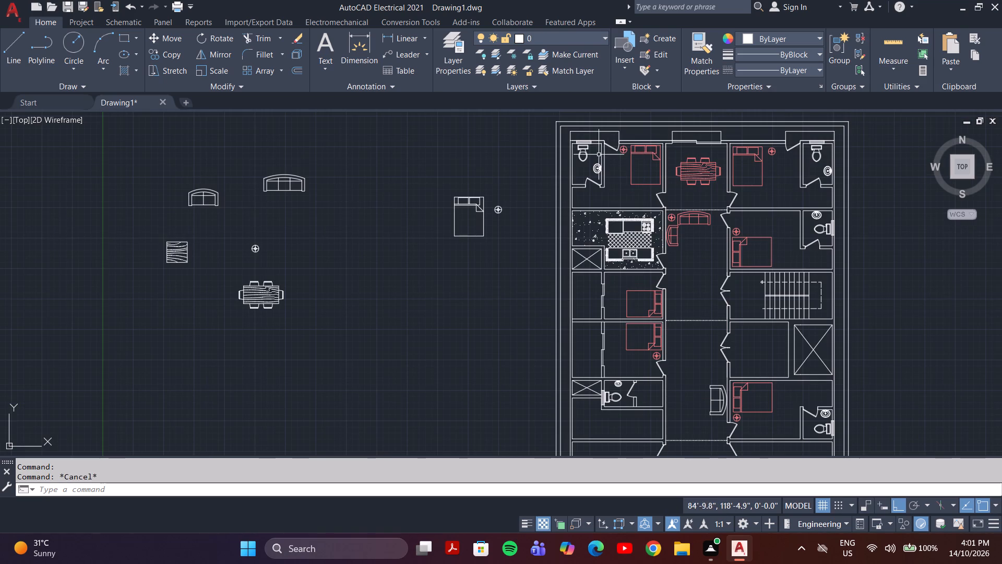
pyautogui.click(586, 150)
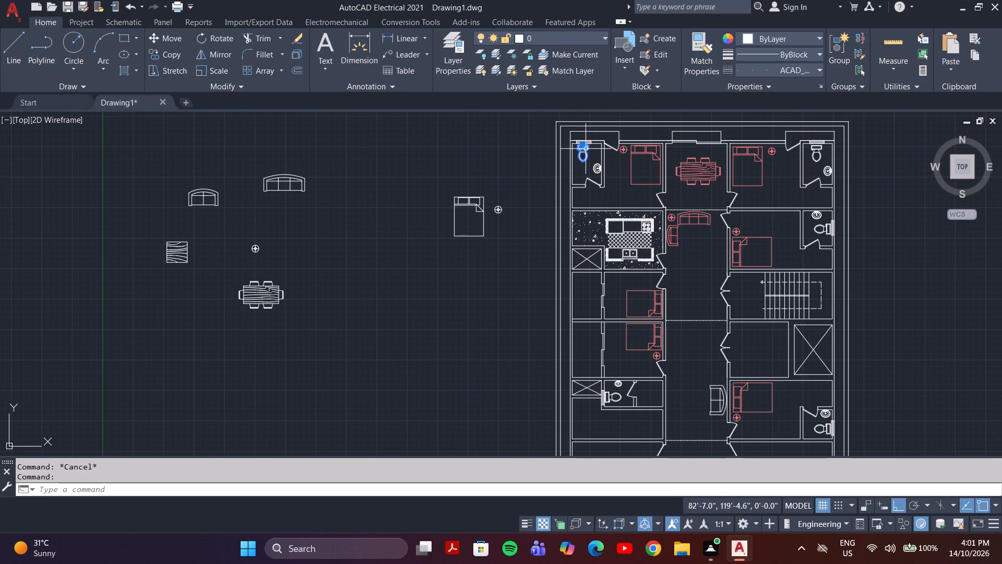
pyautogui.click(599, 167)
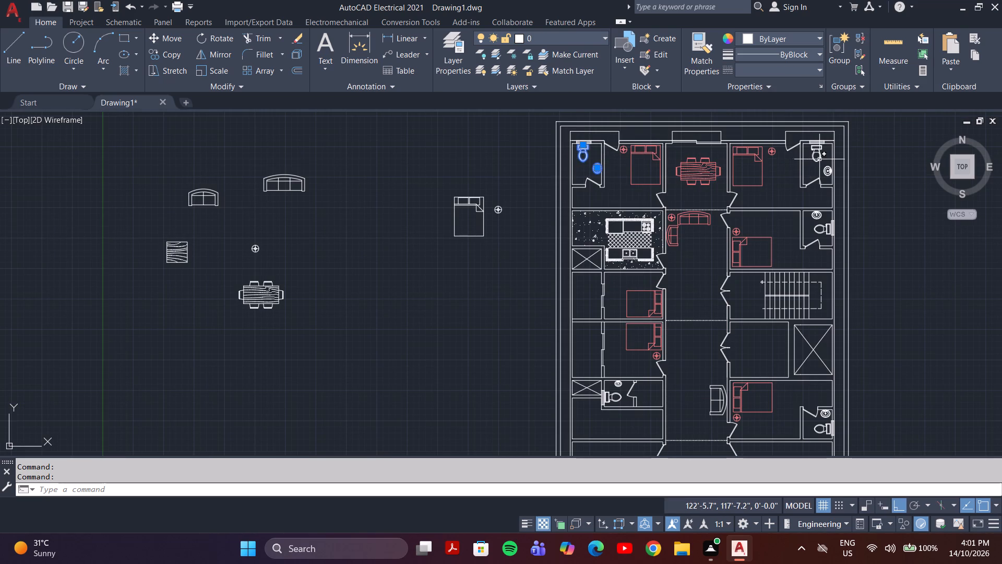
pyautogui.click(819, 159)
pyautogui.click(830, 171)
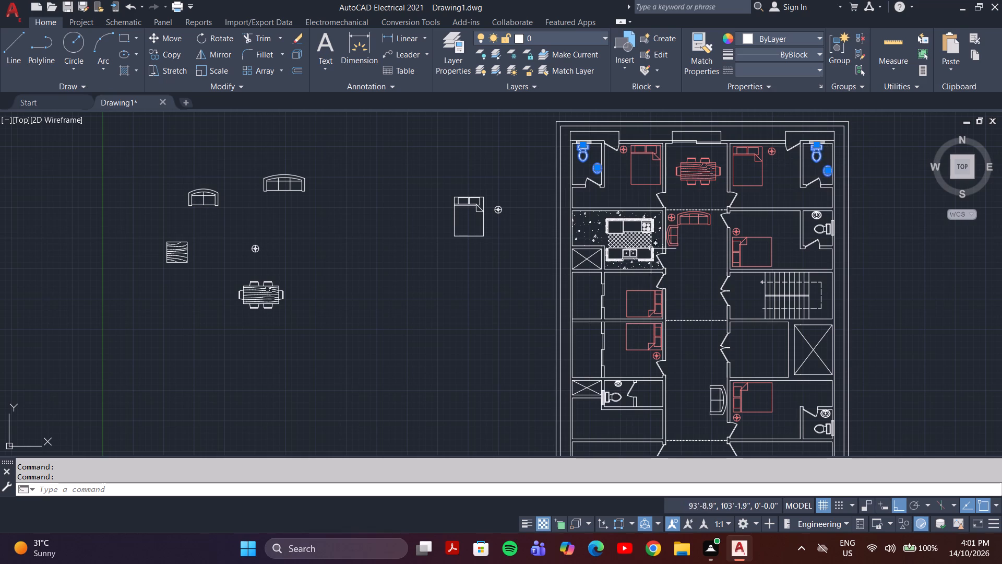
pyautogui.click(828, 233)
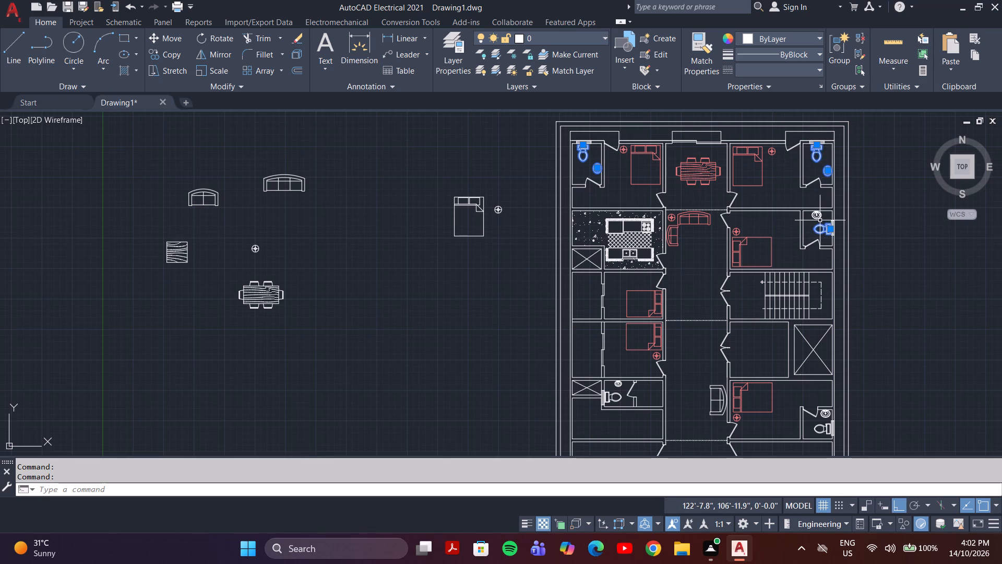
pyautogui.click(820, 218)
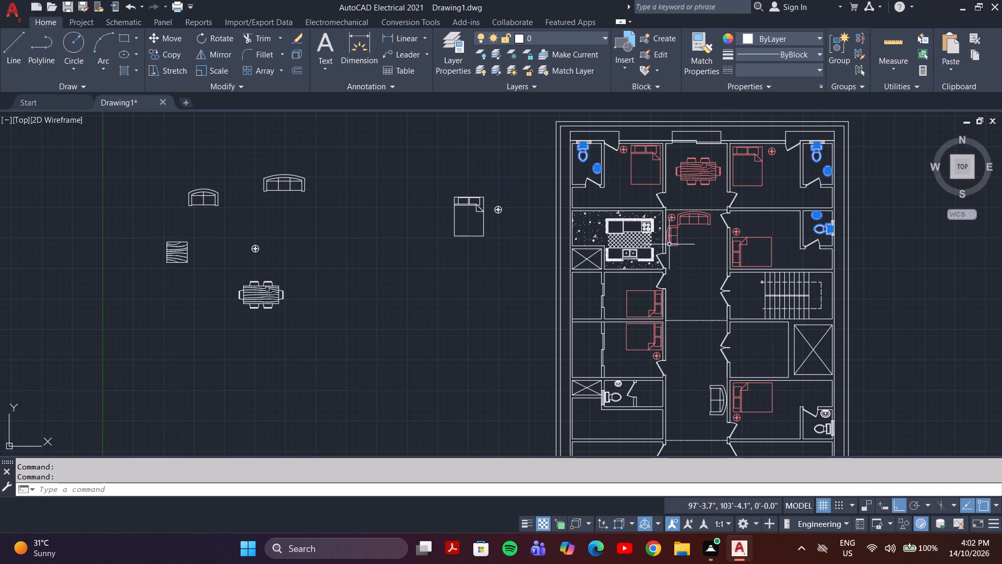
pyautogui.click(612, 395)
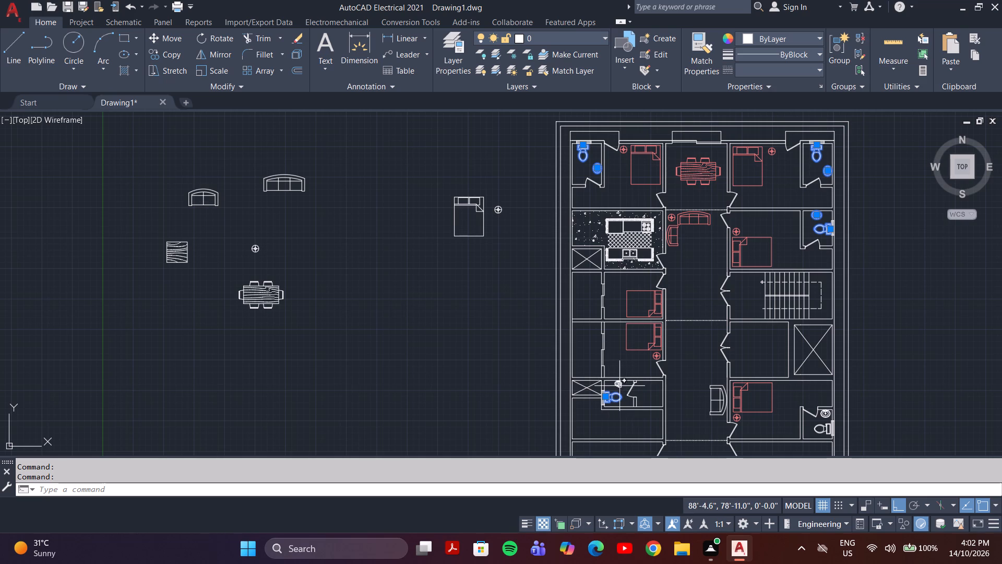
pyautogui.click(619, 386)
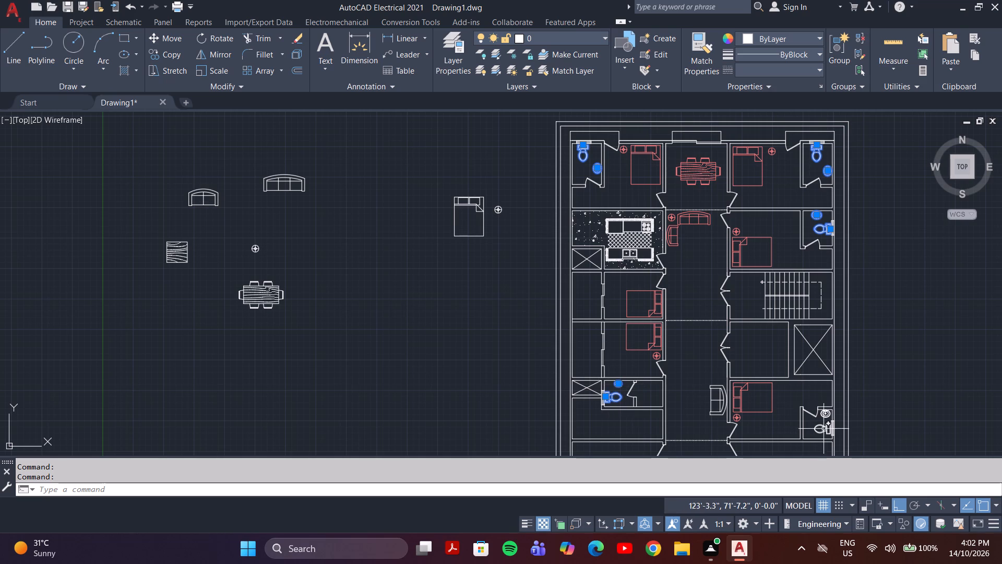
pyautogui.click(829, 429)
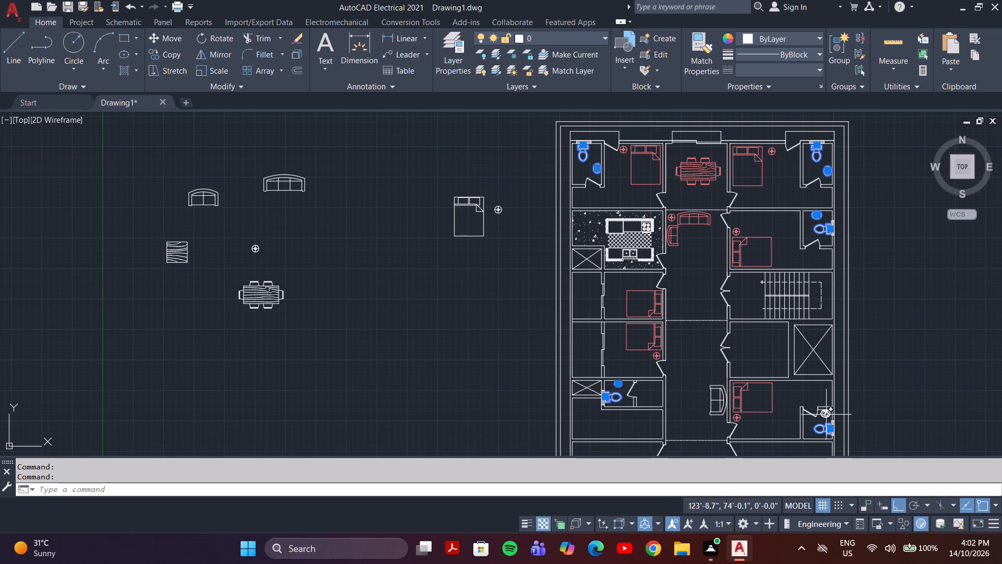
pyautogui.click(827, 415)
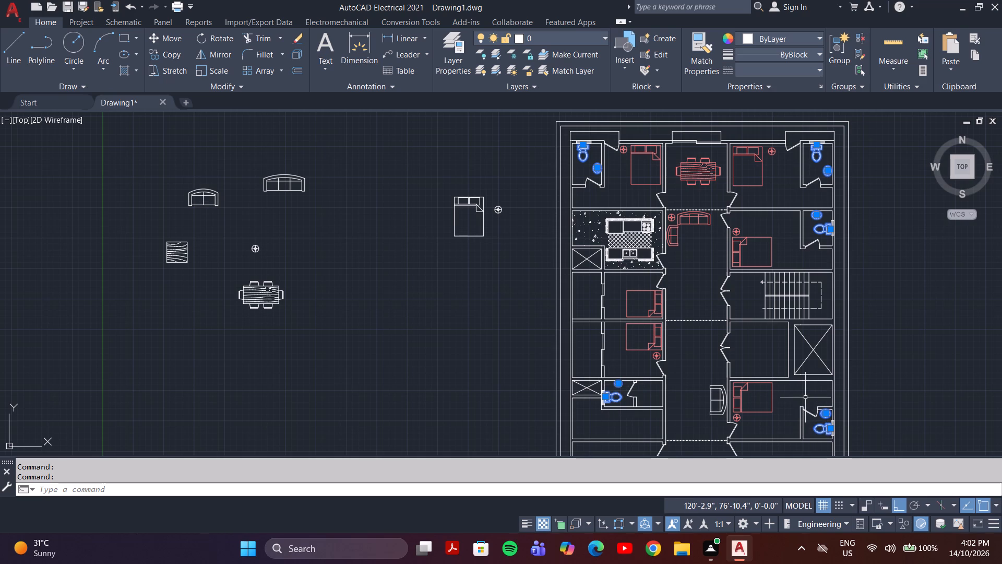
# Add the toilet and washbasin of the plan's bottom-right corner bathroom to the selection, deselecting the window line behind the toilet.
pyautogui.scroll(-2, 774, 377)
pyautogui.scroll(2, 771, 452)
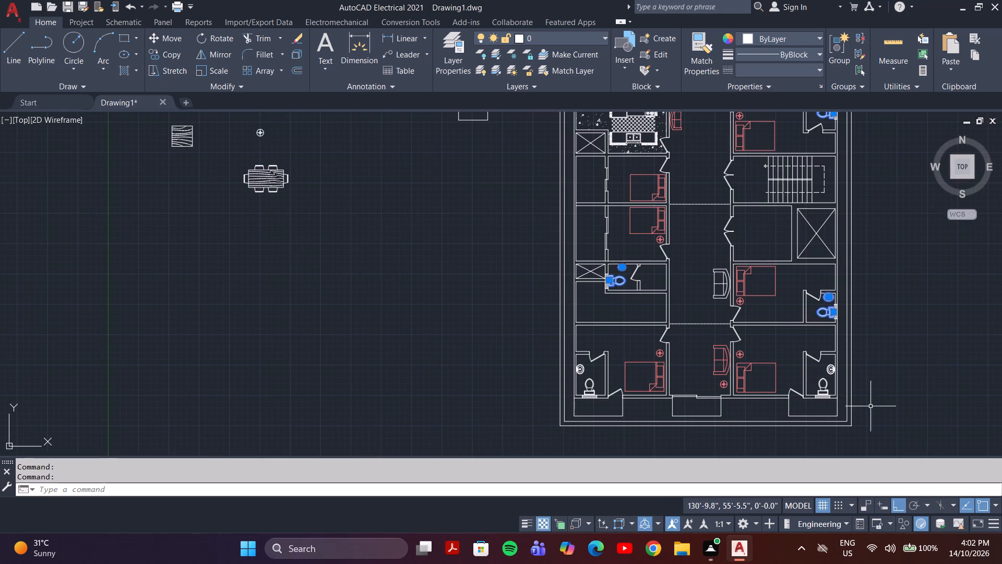
pyautogui.click(821, 397)
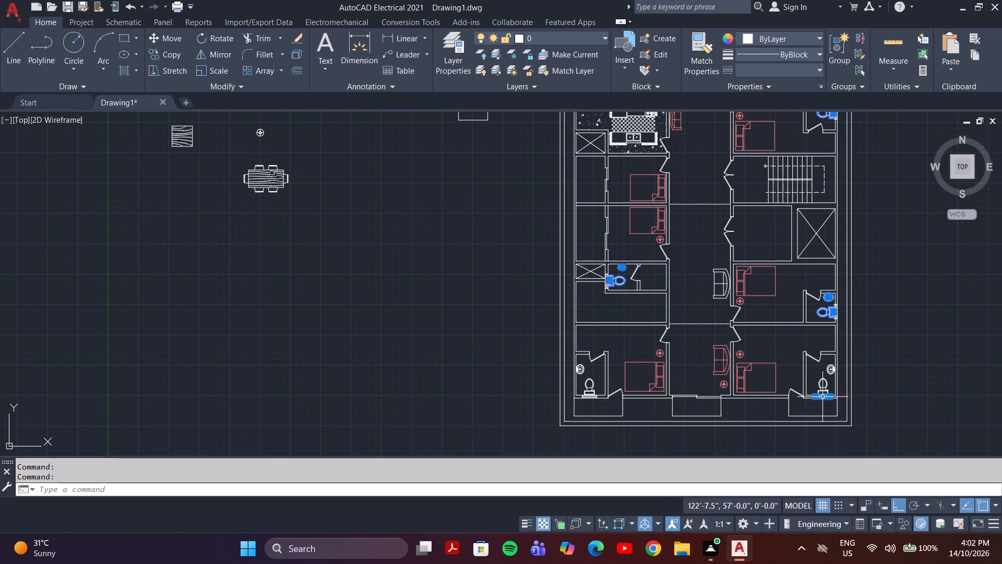
pyautogui.click(824, 383)
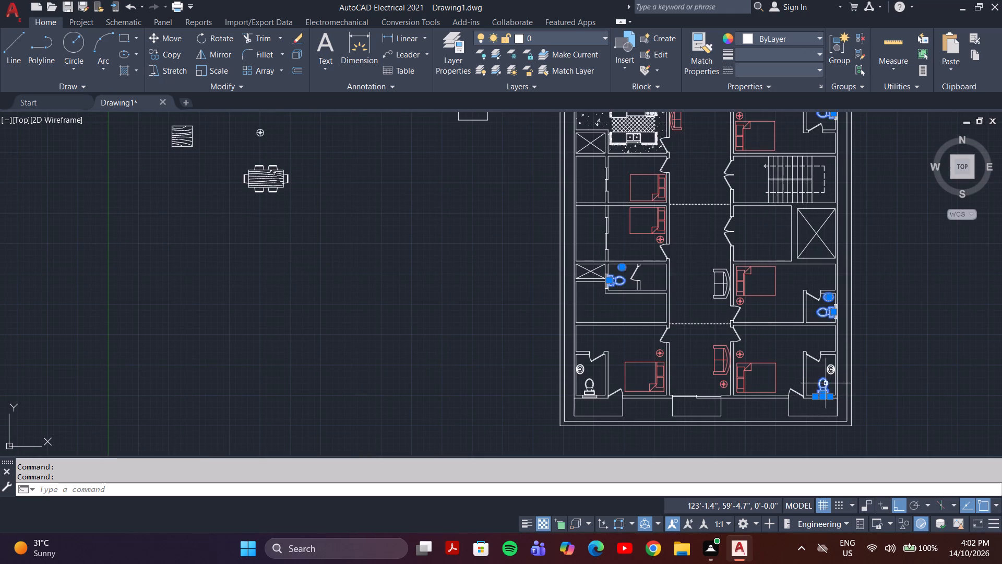
pyautogui.scroll(2, 826, 394)
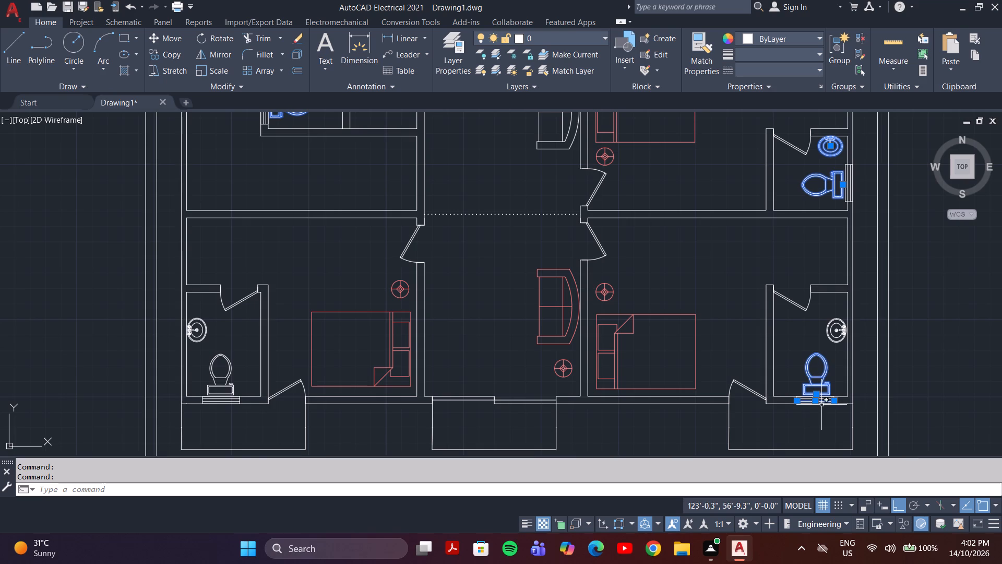
pyautogui.scroll(3, 201, 9)
pyautogui.scroll(4, 723, 339)
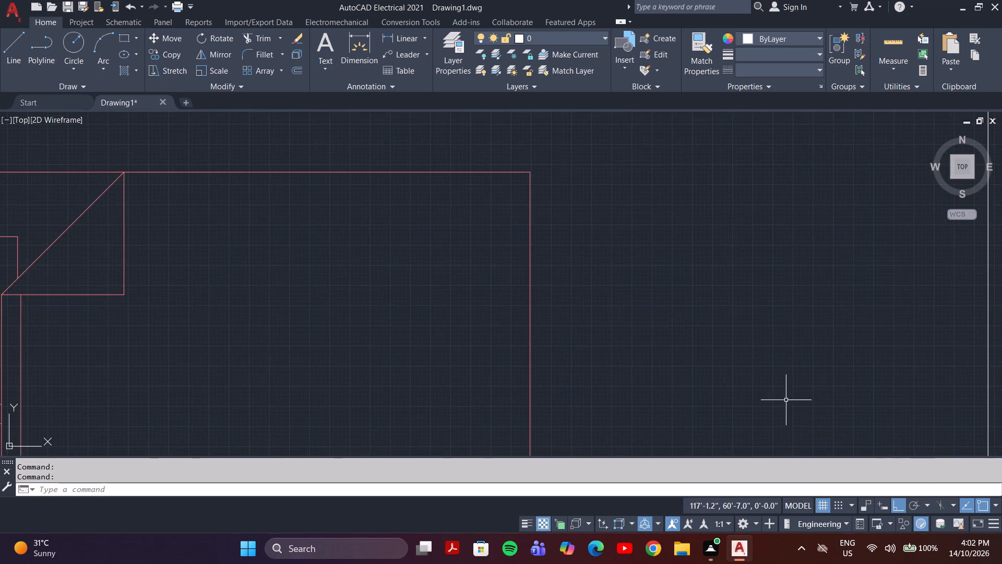
pyautogui.scroll(-4, 814, 414)
pyautogui.moveTo(826, 404); pyautogui.dragTo(568, 208, button='middle')
pyautogui.scroll(3, 652, 271)
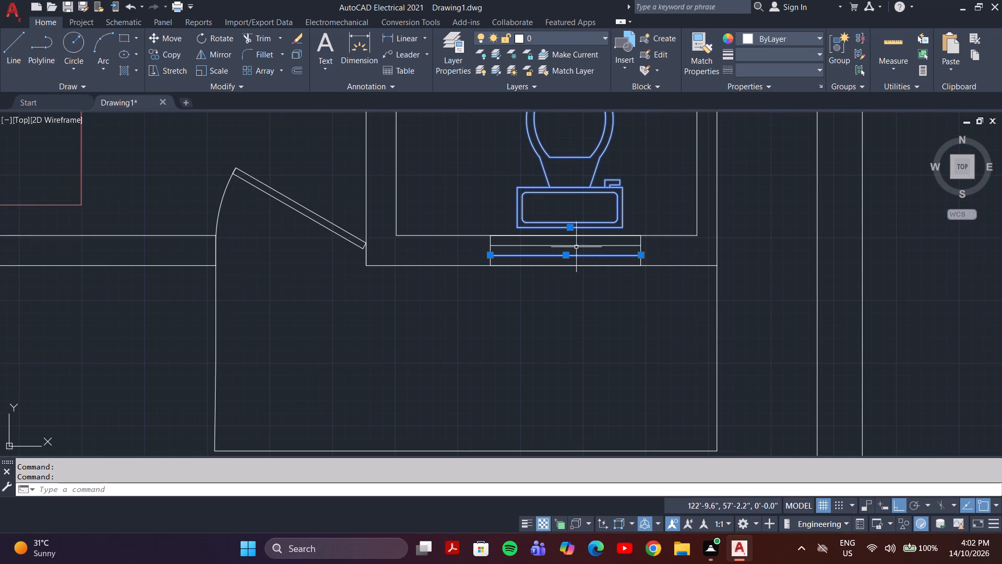
pyautogui.keyDown('shift'); pyautogui.click(589, 256); pyautogui.keyUp('shift')
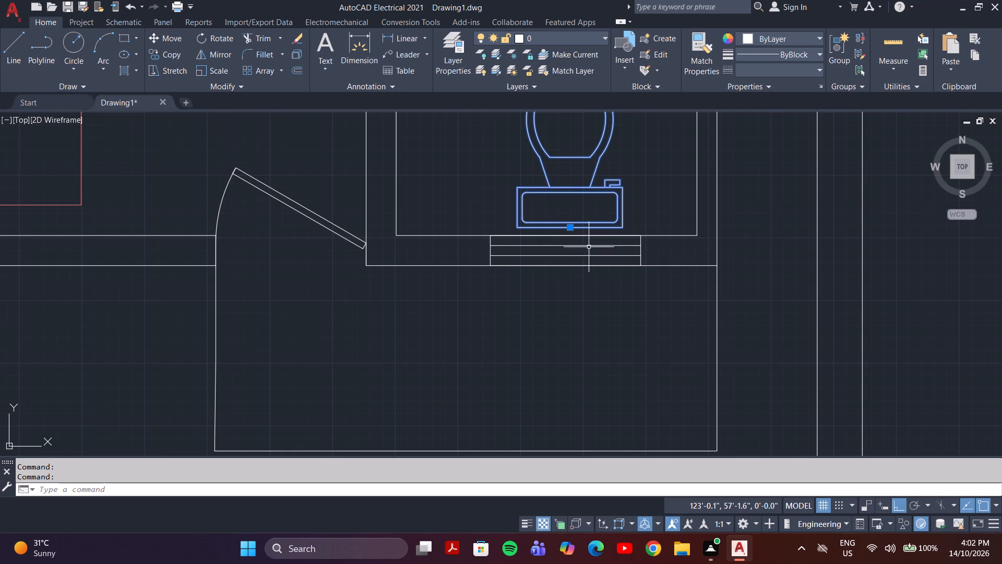
pyautogui.scroll(-3, 590, 243)
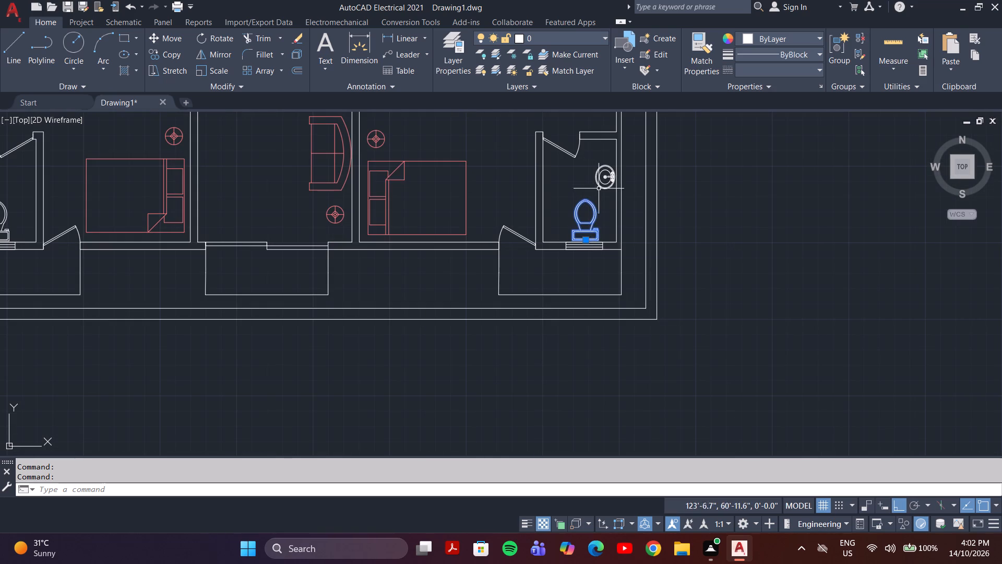
pyautogui.click(600, 182)
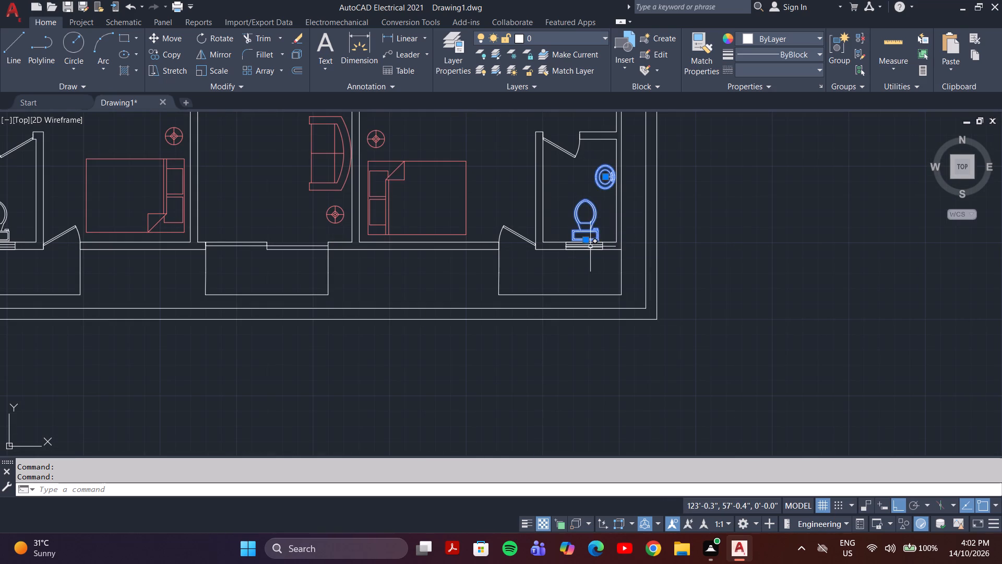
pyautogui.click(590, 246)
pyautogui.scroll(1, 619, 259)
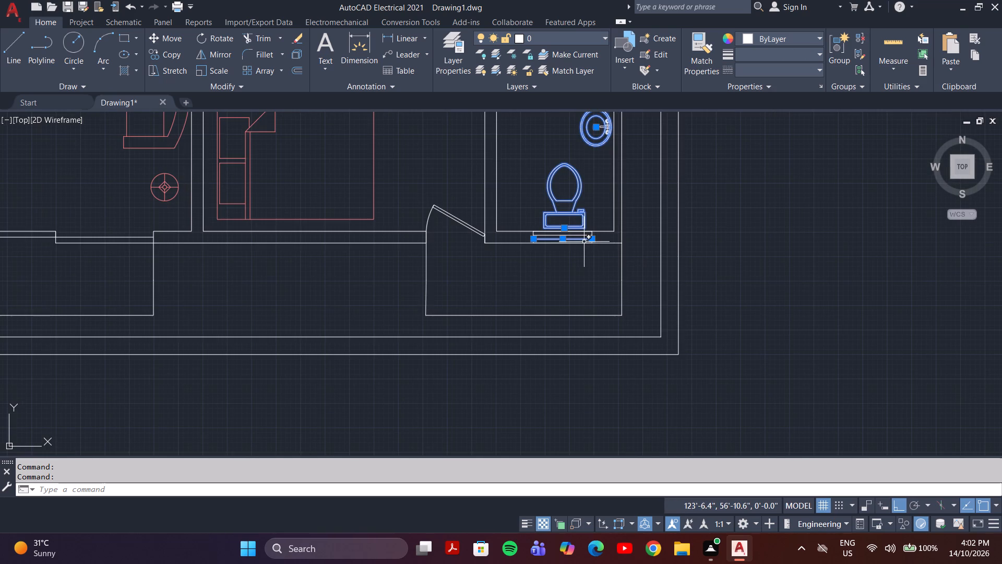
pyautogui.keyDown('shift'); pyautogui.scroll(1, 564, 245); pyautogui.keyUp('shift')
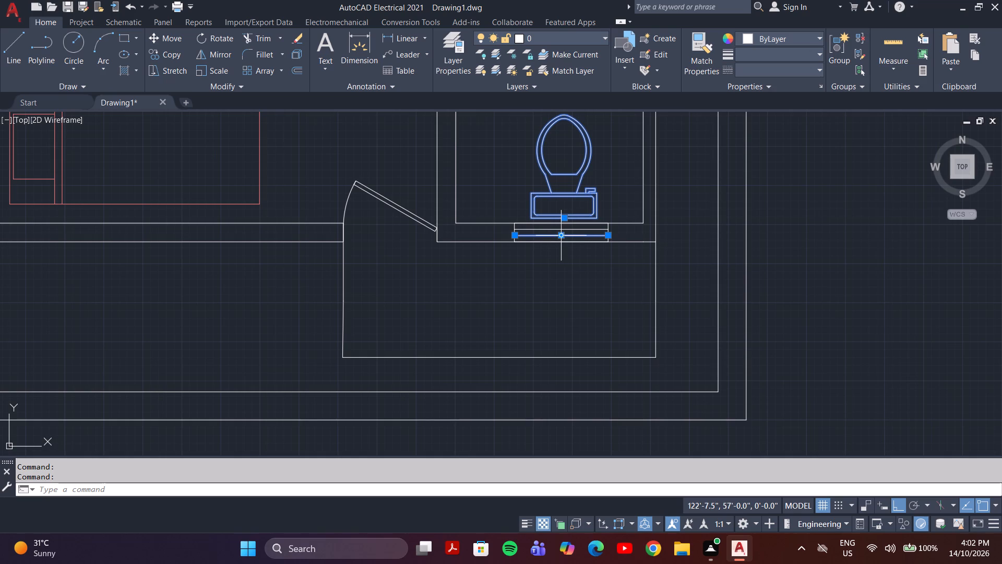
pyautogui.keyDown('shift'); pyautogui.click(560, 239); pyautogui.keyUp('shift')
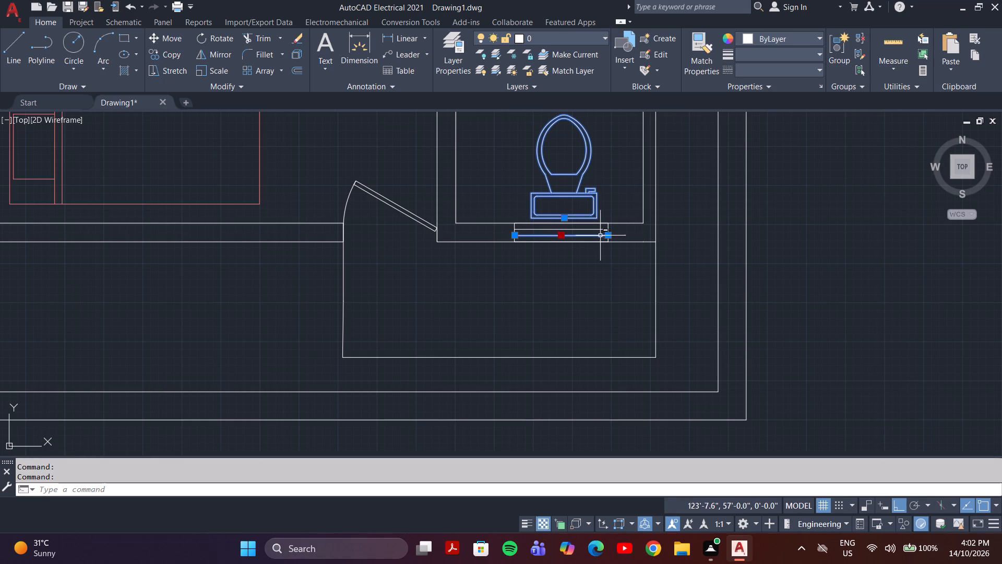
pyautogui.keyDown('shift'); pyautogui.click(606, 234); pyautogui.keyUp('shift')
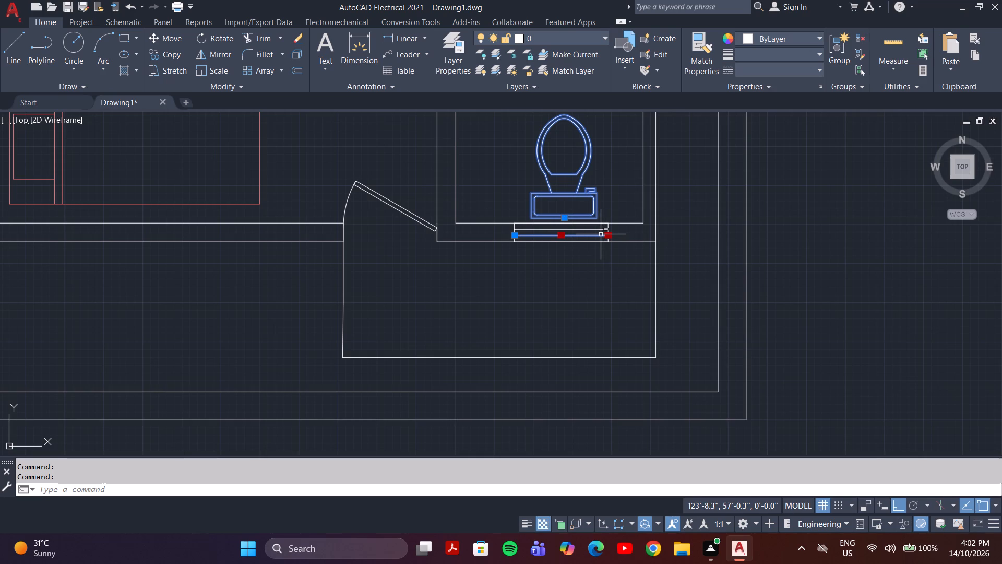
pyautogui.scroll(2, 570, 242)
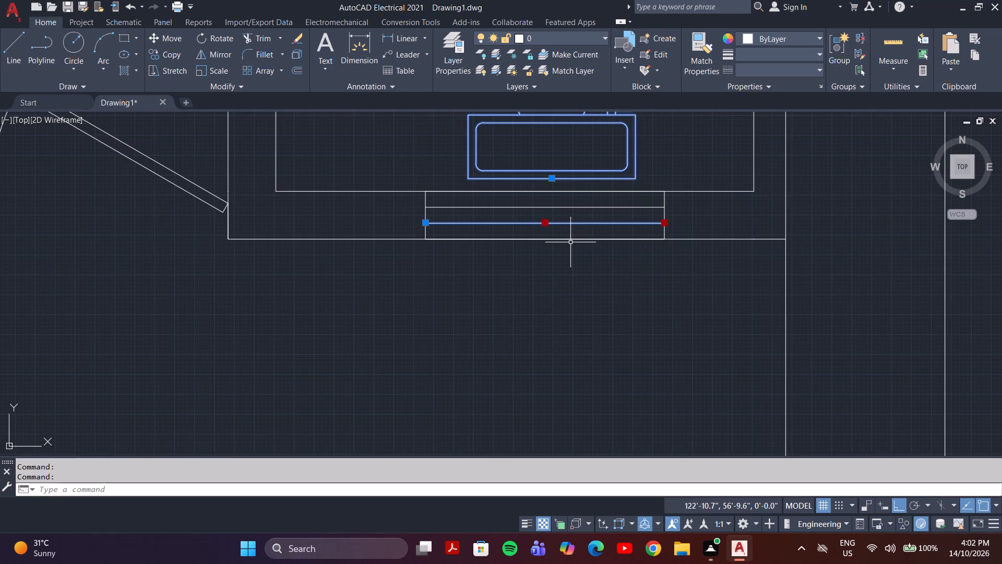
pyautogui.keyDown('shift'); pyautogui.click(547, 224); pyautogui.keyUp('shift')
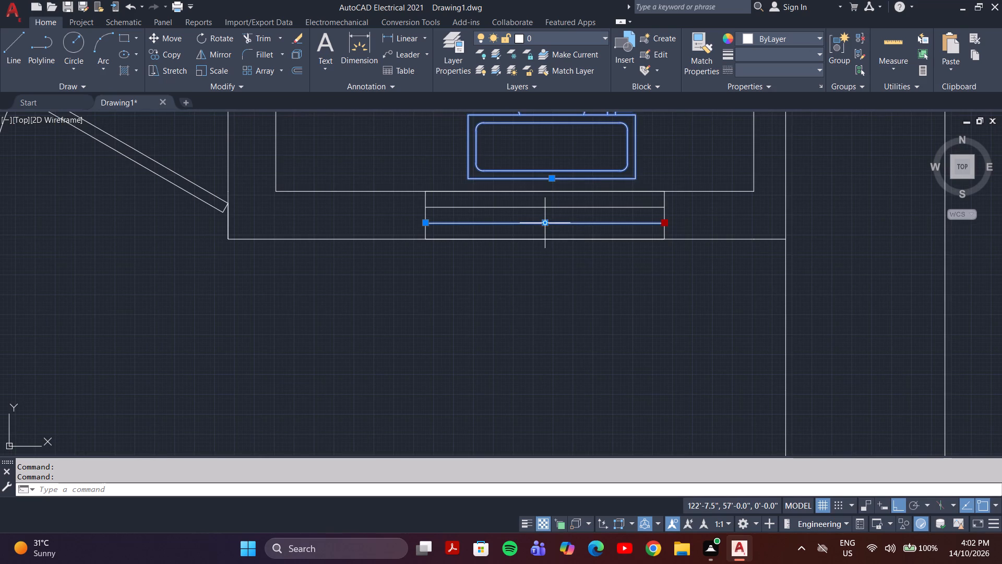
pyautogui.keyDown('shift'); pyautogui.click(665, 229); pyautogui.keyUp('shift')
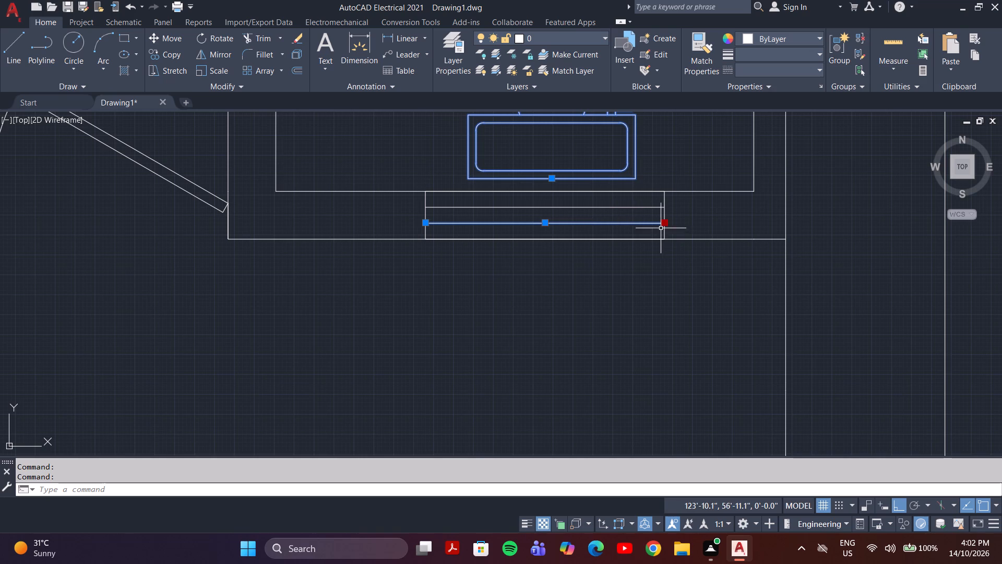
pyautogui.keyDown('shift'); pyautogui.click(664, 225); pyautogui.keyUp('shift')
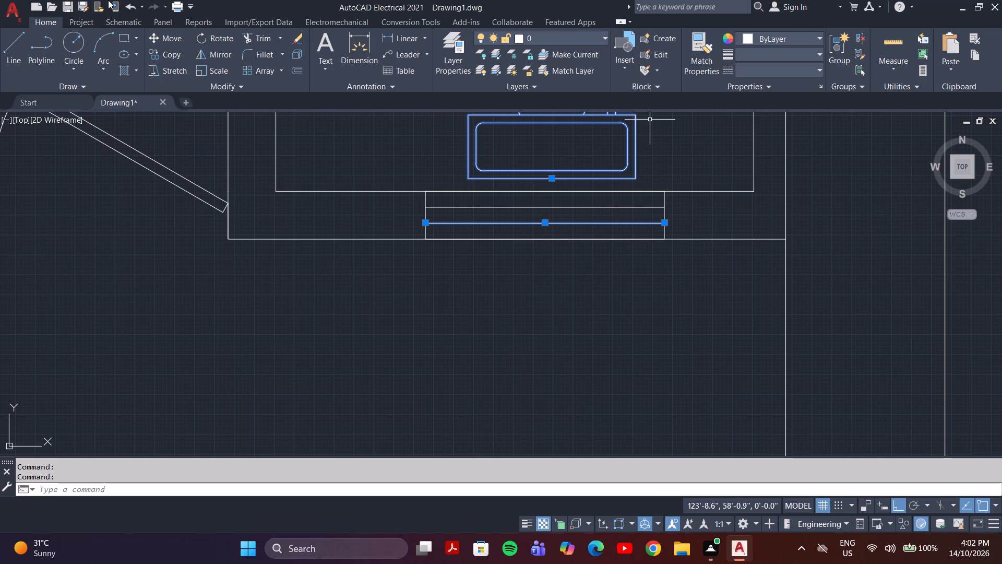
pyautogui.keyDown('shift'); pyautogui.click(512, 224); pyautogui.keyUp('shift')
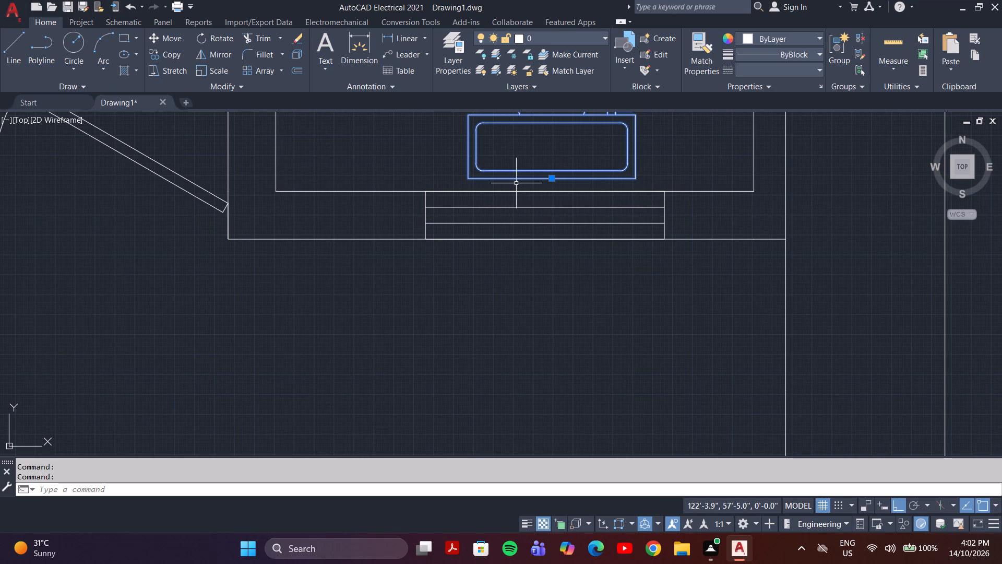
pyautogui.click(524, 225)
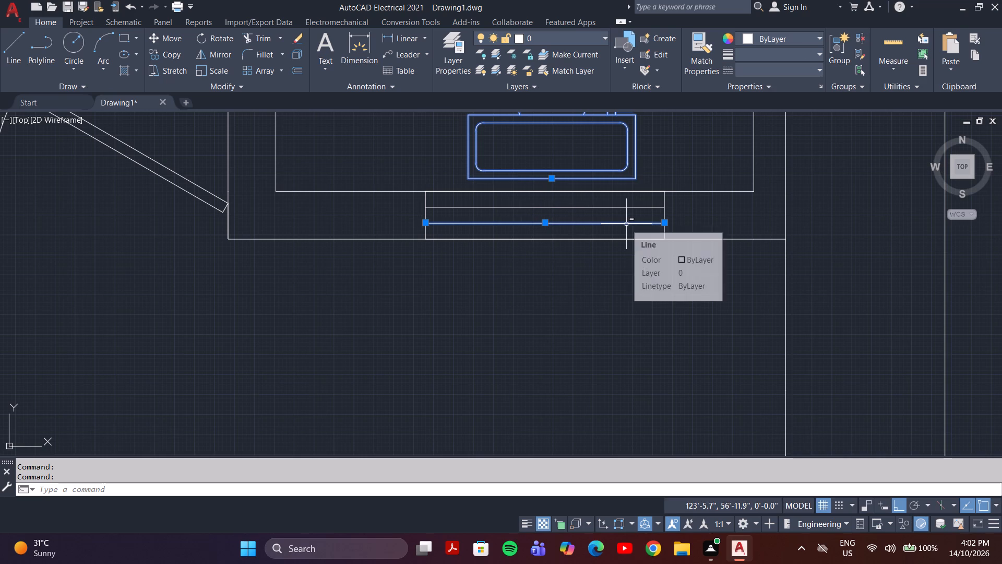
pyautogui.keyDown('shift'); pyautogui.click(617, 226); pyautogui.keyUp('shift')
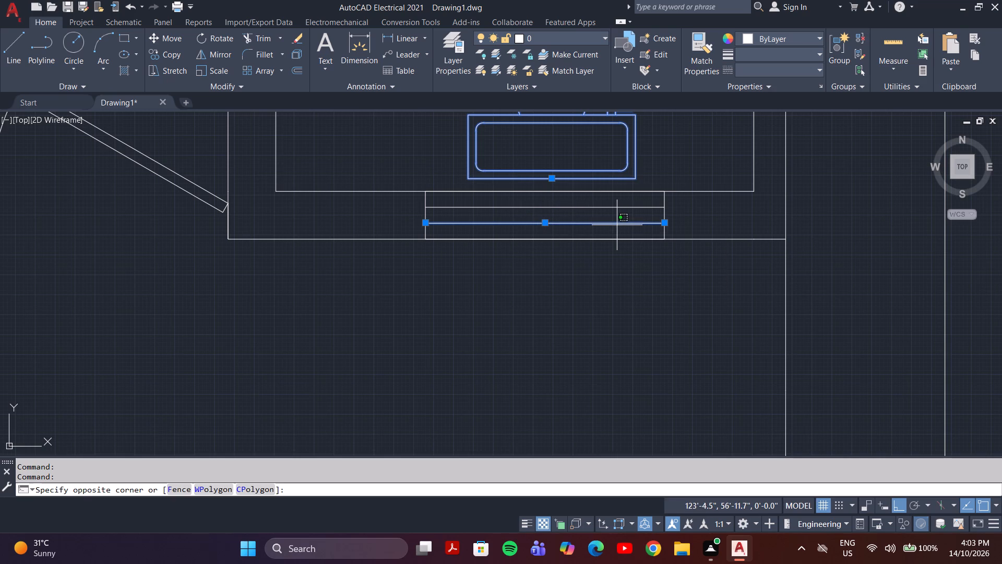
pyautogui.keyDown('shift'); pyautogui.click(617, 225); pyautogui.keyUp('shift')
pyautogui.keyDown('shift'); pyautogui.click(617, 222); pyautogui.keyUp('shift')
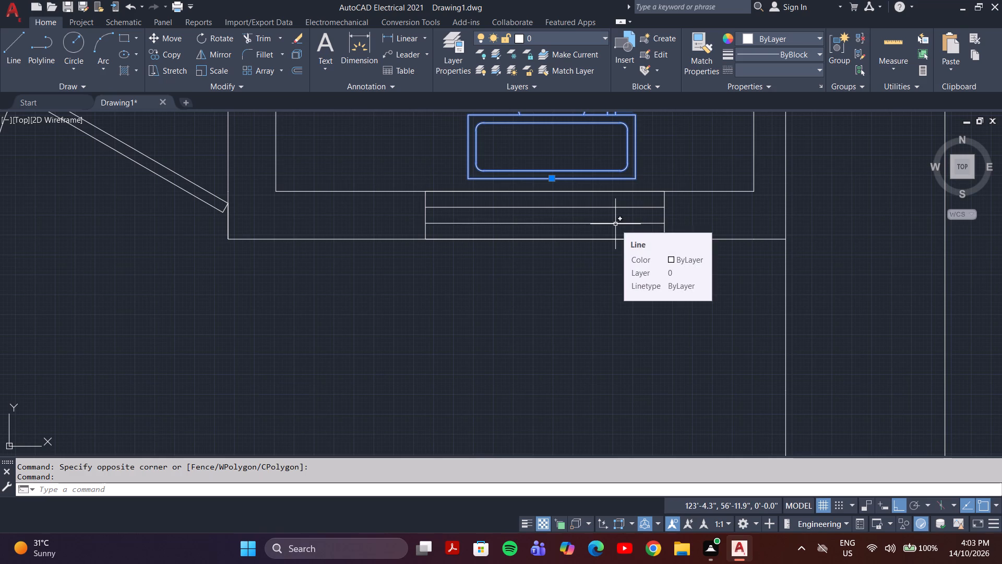
# Add the toilet and the washbasin with its taps in the plan's bottom-left corner bathroom to the sanitary selection.
pyautogui.scroll(-6, 550, 252)
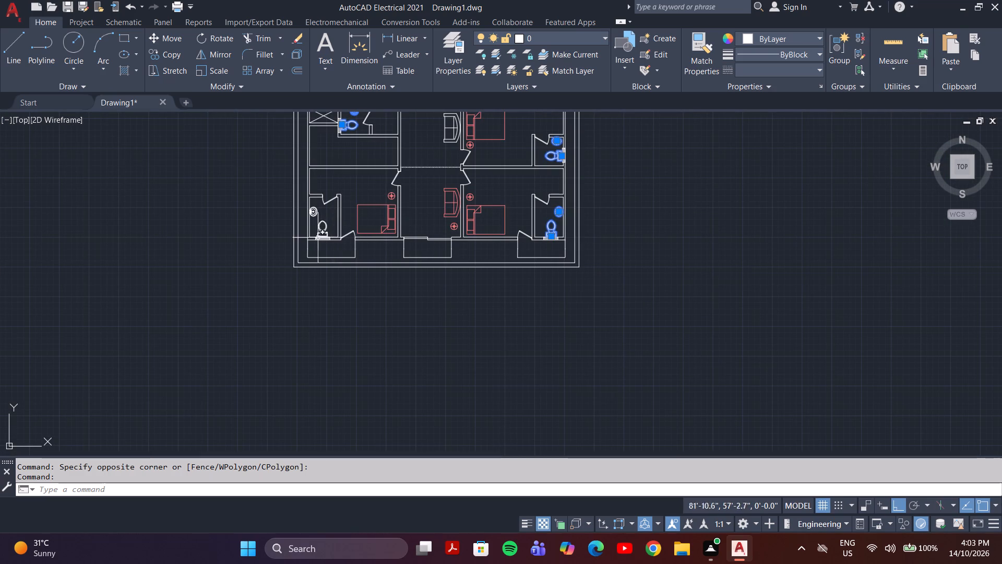
pyautogui.scroll(4, 307, 233)
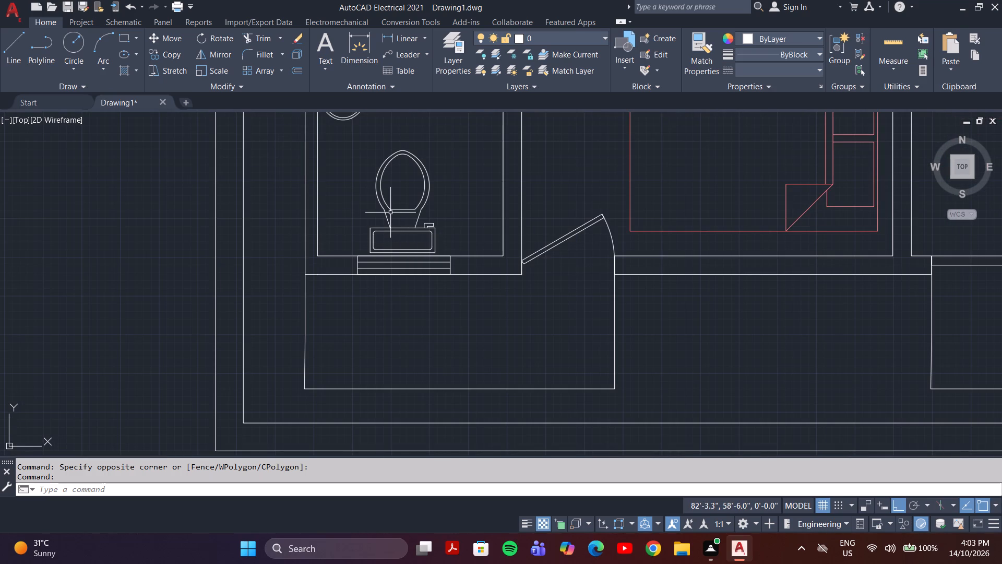
pyautogui.click(391, 209)
pyautogui.scroll(-3, 387, 204)
pyautogui.scroll(3, 371, 178)
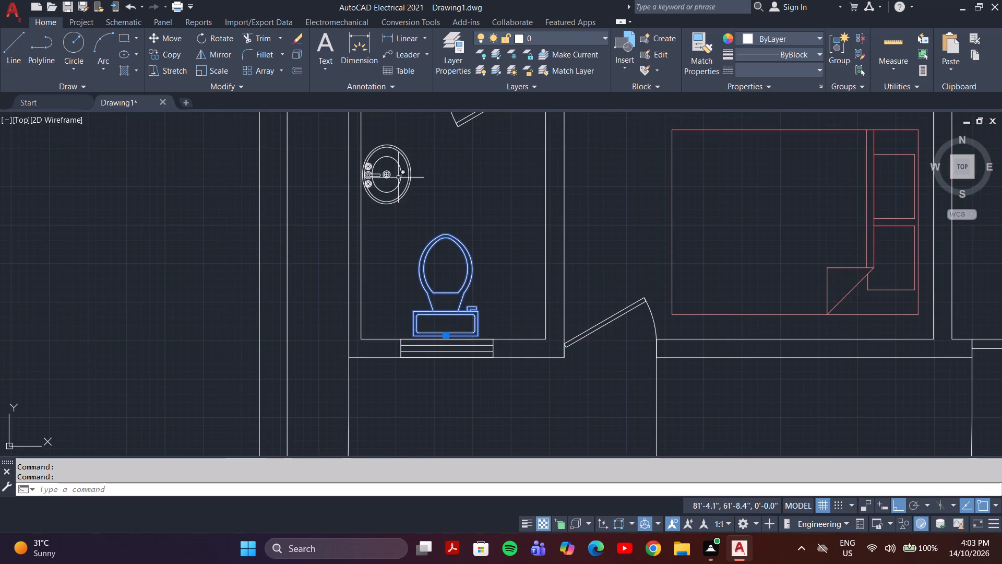
pyautogui.click(405, 191)
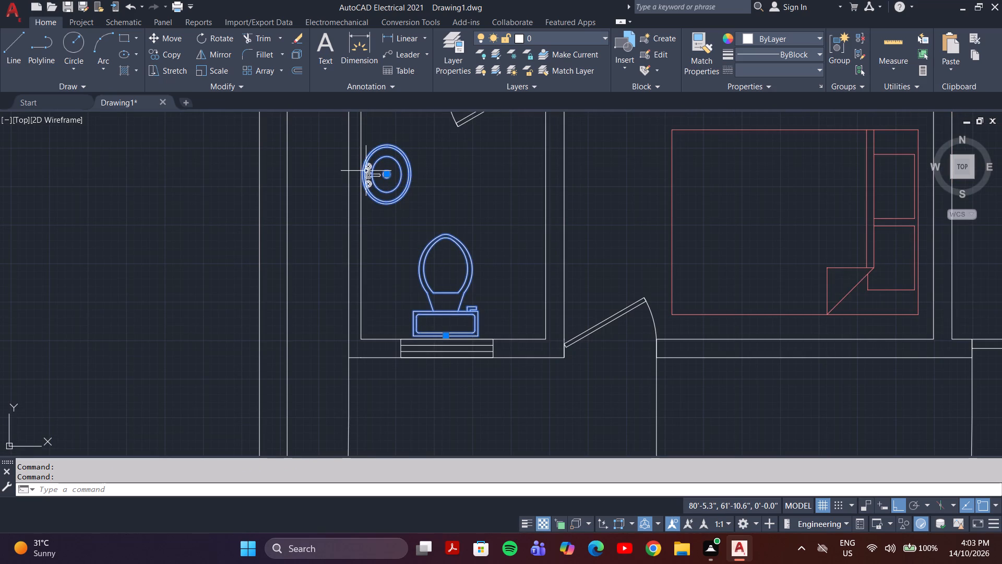
pyautogui.click(366, 171)
pyautogui.click(367, 172)
# Add the washbasin taps in the bottom-right corner bathroom and the lower right side bathroom to the selection.
pyautogui.scroll(-2, 588, 249)
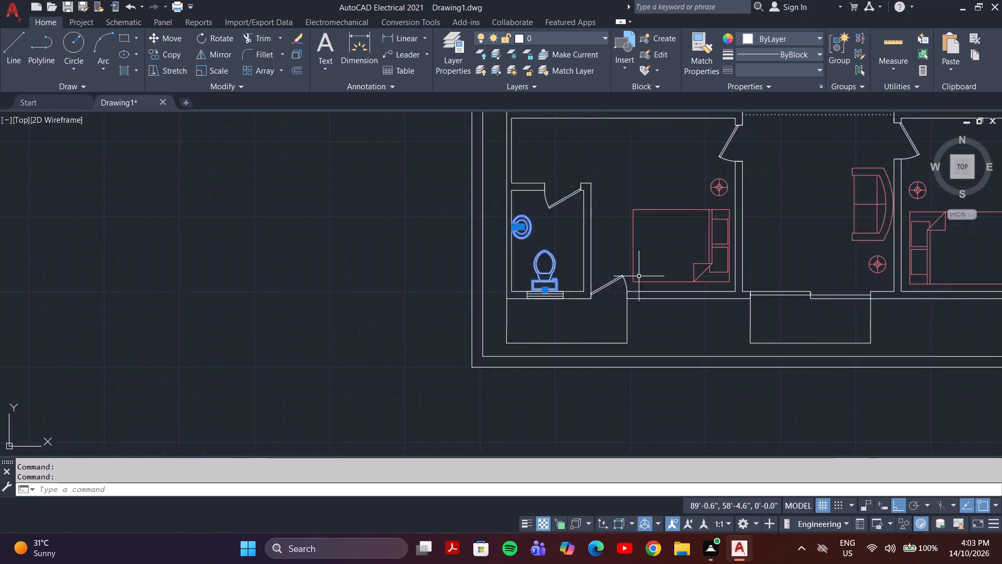
pyautogui.scroll(-1, 639, 276)
pyautogui.scroll(-1, 821, 268)
pyautogui.scroll(3, 936, 281)
pyautogui.scroll(1, 814, 145)
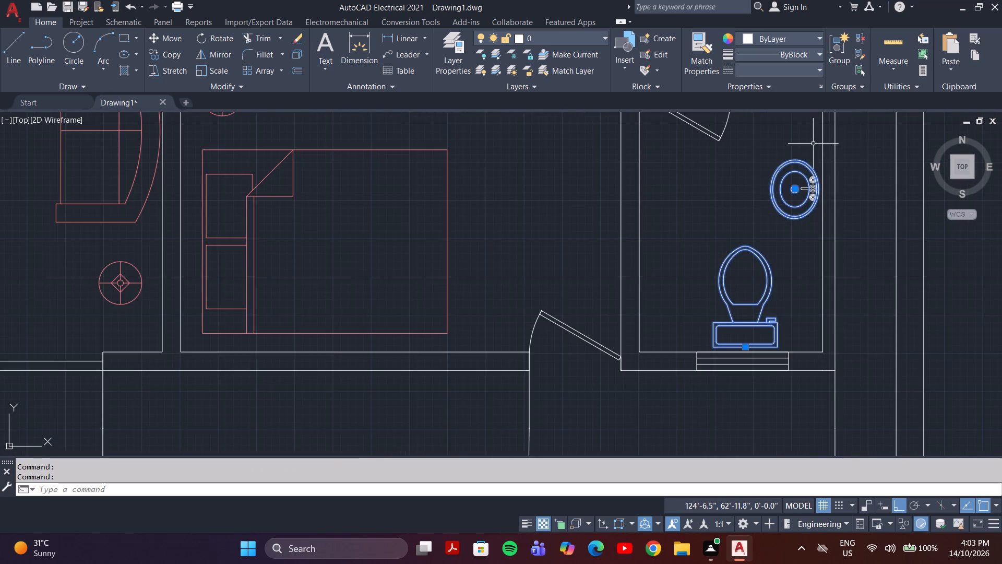
pyautogui.scroll(2, 801, 190)
pyautogui.scroll(1, 853, 177)
pyautogui.click(821, 186)
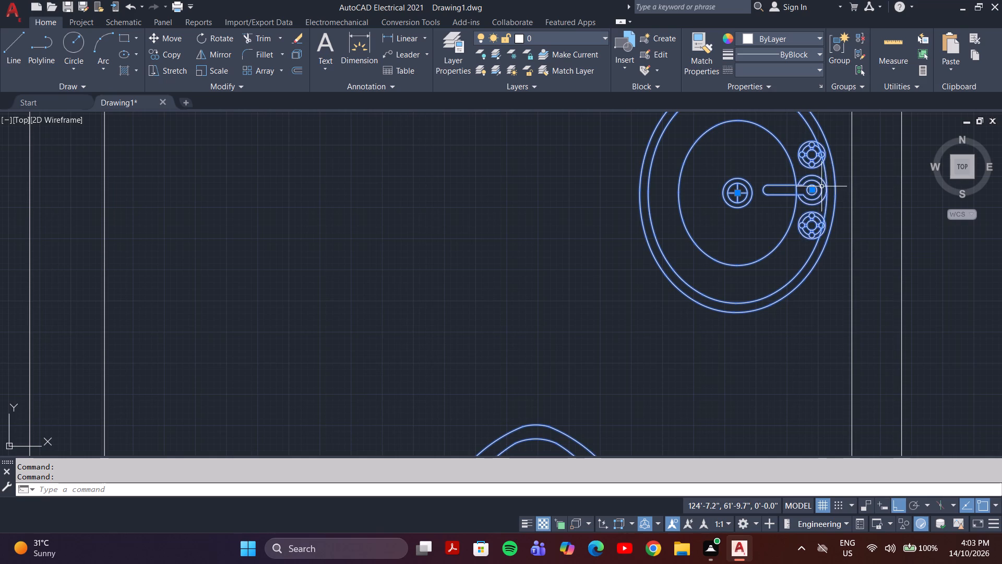
pyautogui.scroll(-7, 795, 209)
pyautogui.scroll(2, 796, 148)
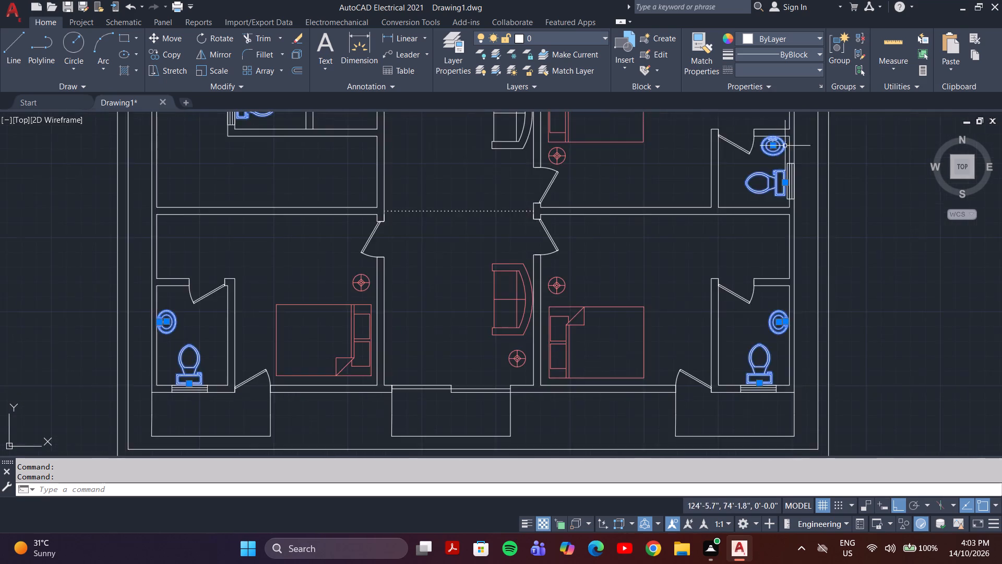
pyautogui.scroll(4, 784, 146)
pyautogui.scroll(-4, 773, 155)
pyautogui.scroll(3, 773, 111)
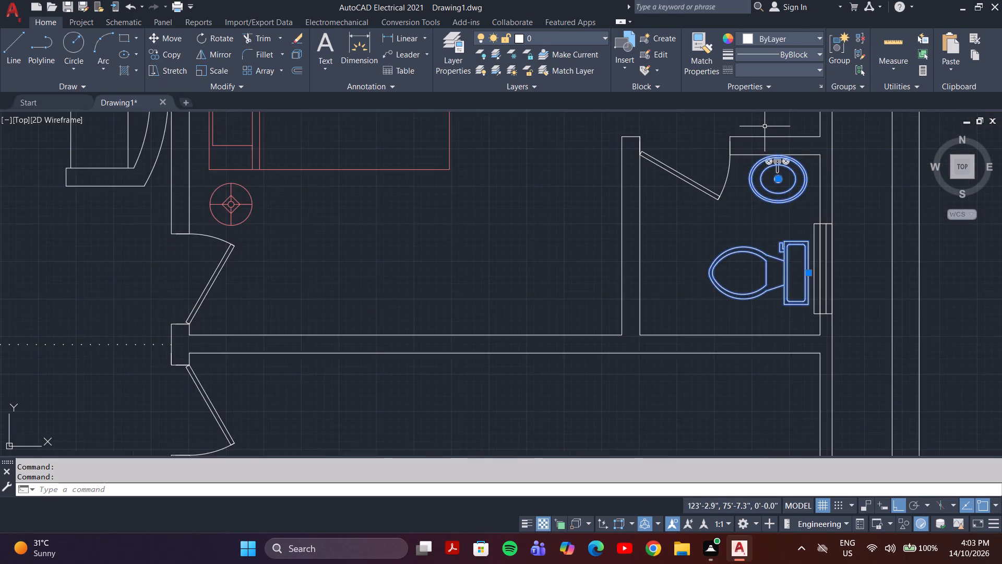
pyautogui.scroll(2, 765, 126)
pyautogui.click(803, 218)
# Add the washbasin taps in the middle-left bathroom and the upper right side bathroom to the selection.
pyautogui.scroll(-2, 769, 225)
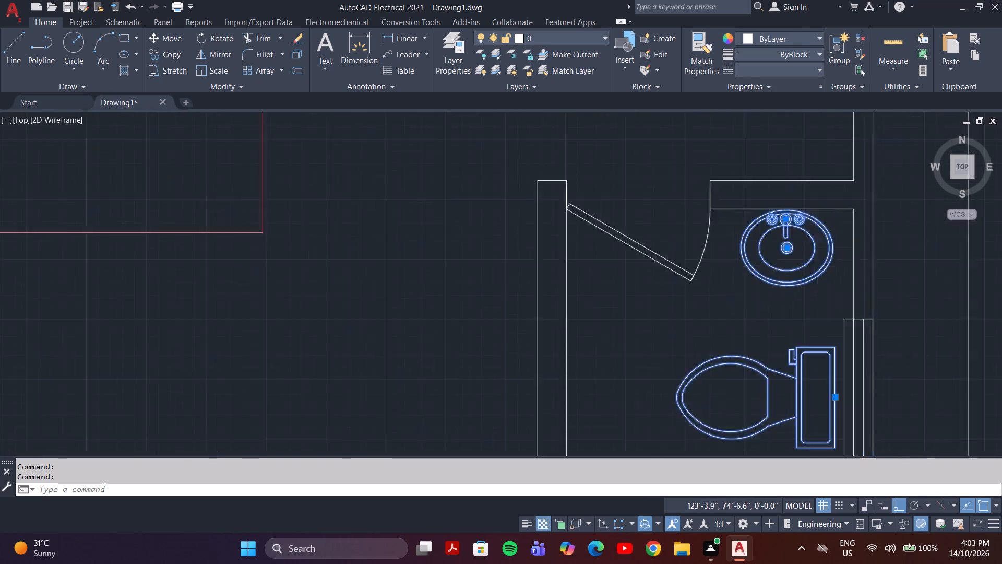
pyautogui.scroll(-3, 768, 226)
pyautogui.scroll(1, 548, 189)
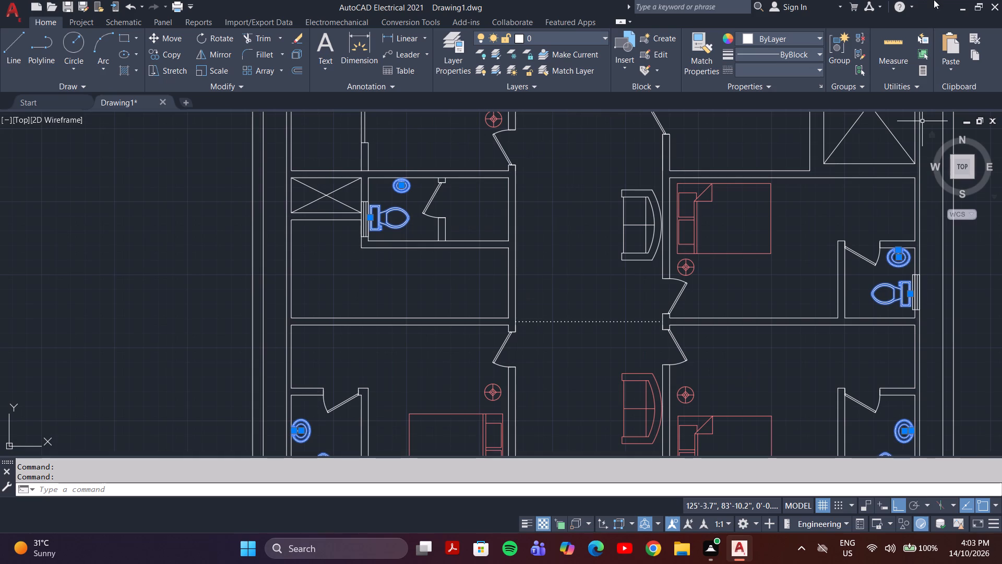
pyautogui.scroll(4, 387, 152)
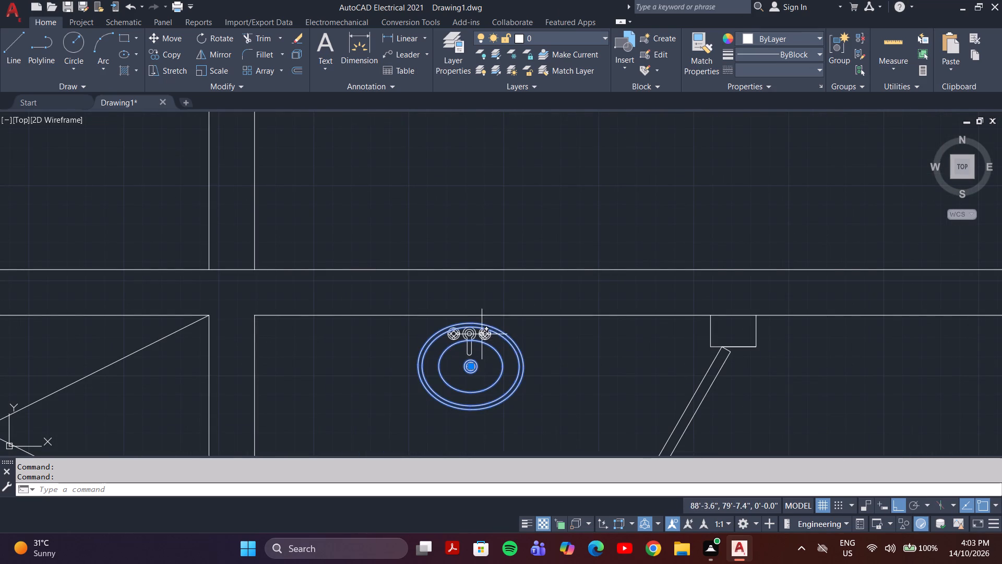
pyautogui.click(482, 334)
pyautogui.scroll(-7, 496, 275)
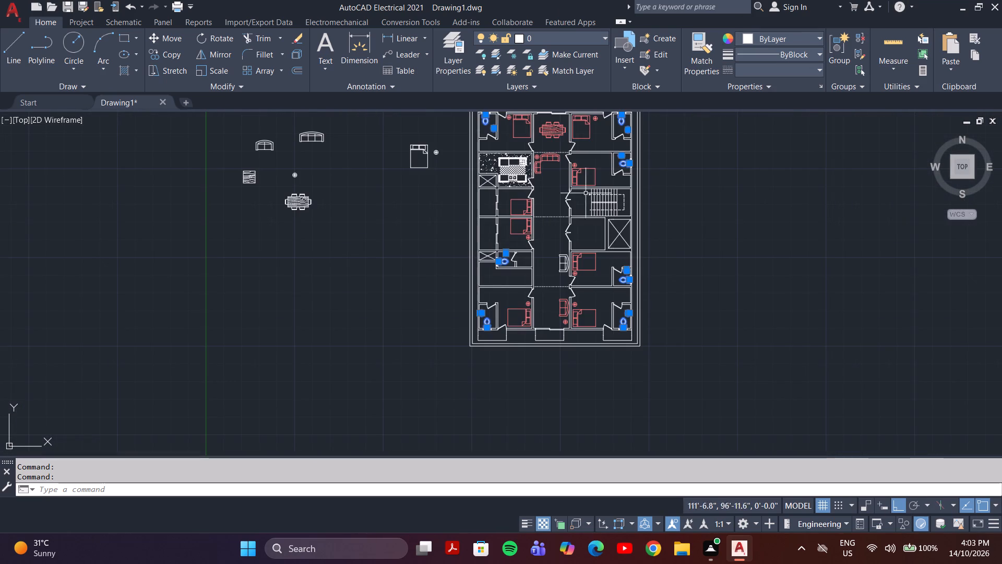
pyautogui.scroll(3, 624, 135)
pyautogui.scroll(2, 609, 219)
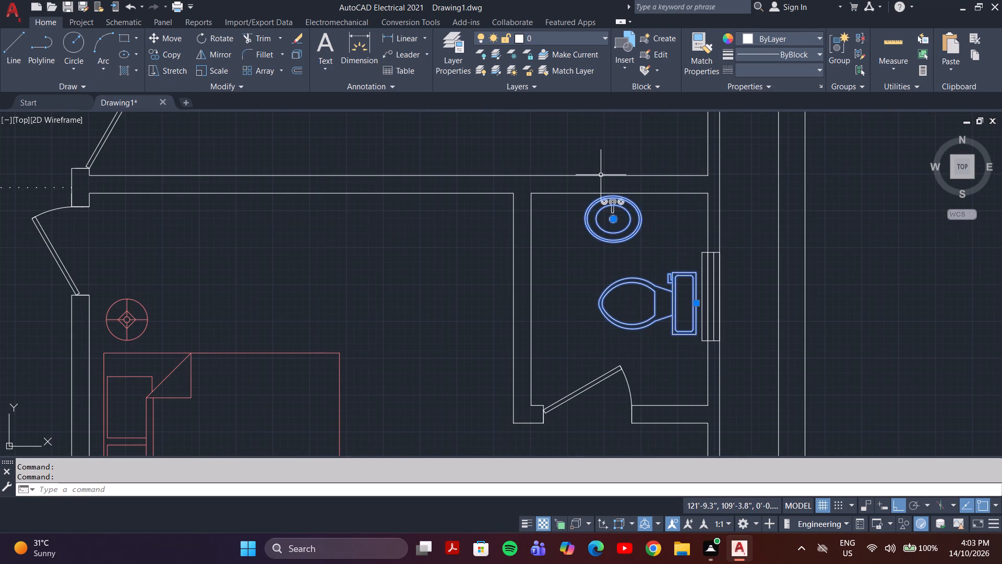
pyautogui.scroll(2, 601, 179)
pyautogui.click(631, 237)
# Add the washbasin taps in the plan's top-right and top-left corner bathrooms to the selection.
pyautogui.scroll(-6, 633, 234)
pyautogui.scroll(5, 649, 178)
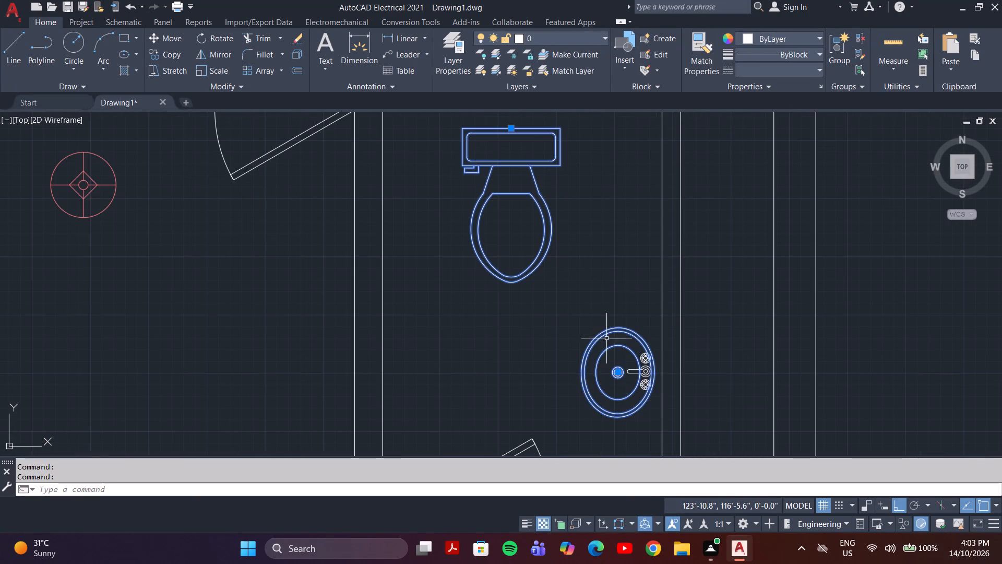
pyautogui.click(645, 373)
pyautogui.scroll(-5, 647, 369)
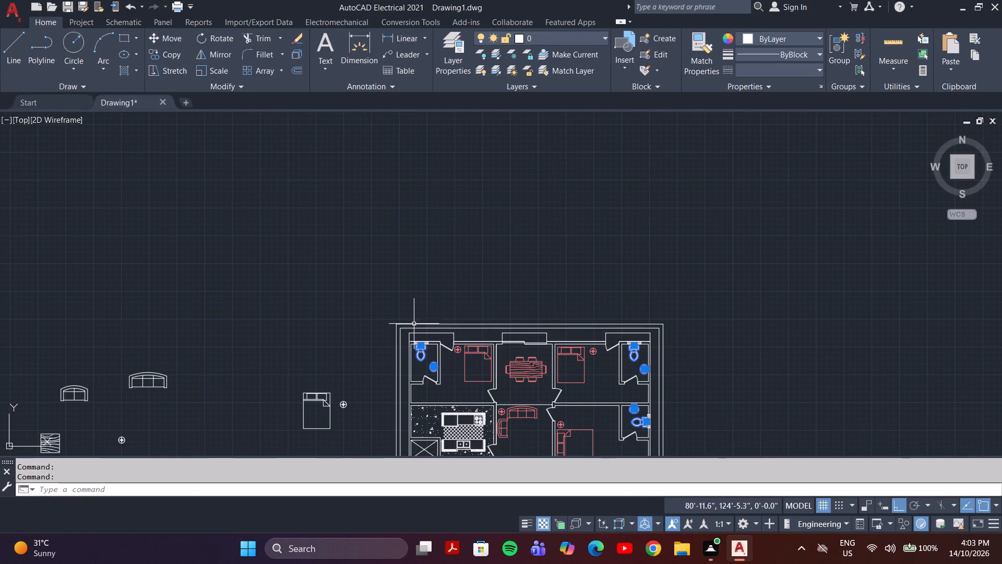
pyautogui.scroll(2, 427, 349)
pyautogui.scroll(3, 437, 394)
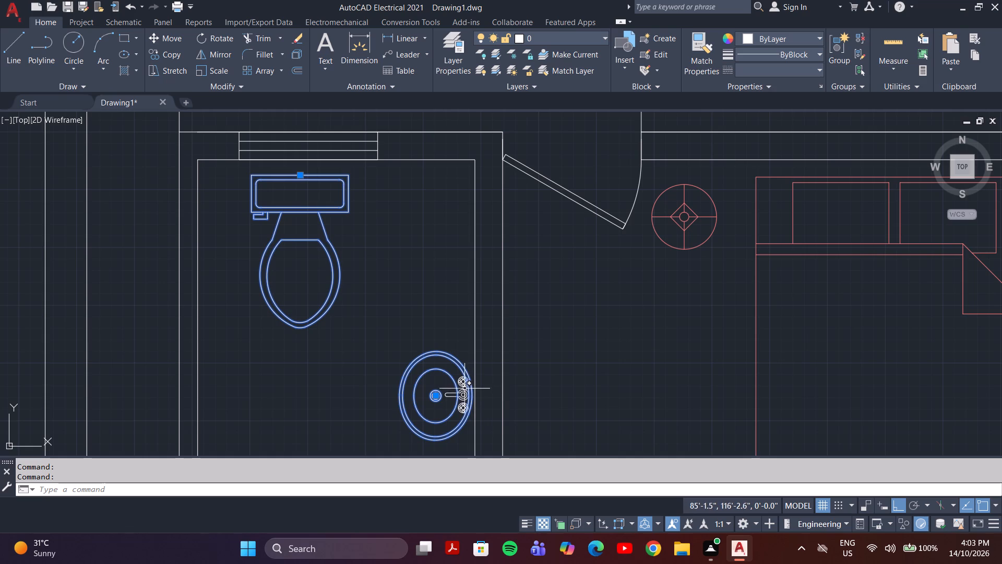
pyautogui.click(462, 390)
# Assign the selected toilets, washbasins and taps to the sanitory layer and clear the selection.
pyautogui.scroll(-5, 527, 353)
pyautogui.scroll(-2, 519, 126)
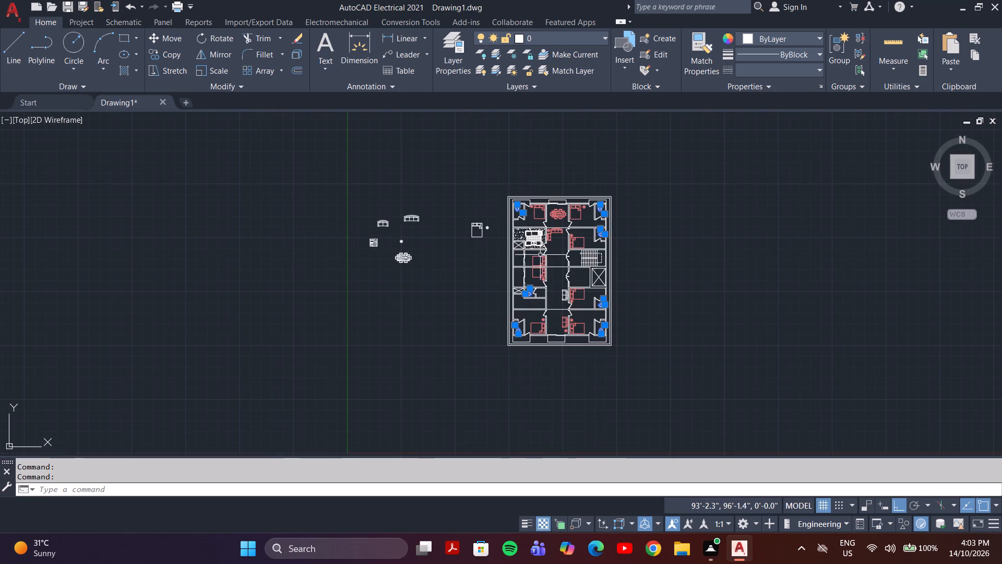
pyautogui.scroll(1, 545, 257)
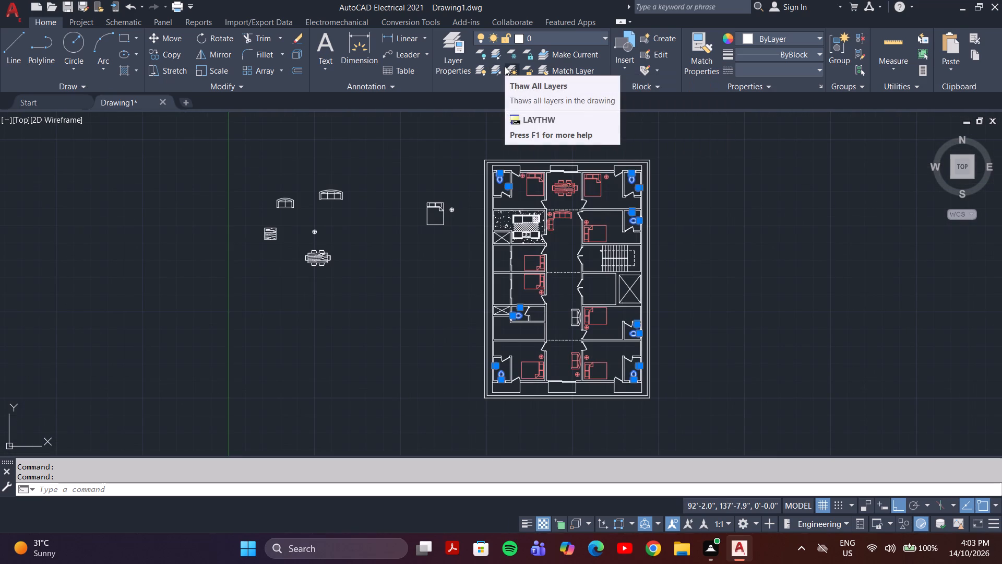
pyautogui.click(603, 38)
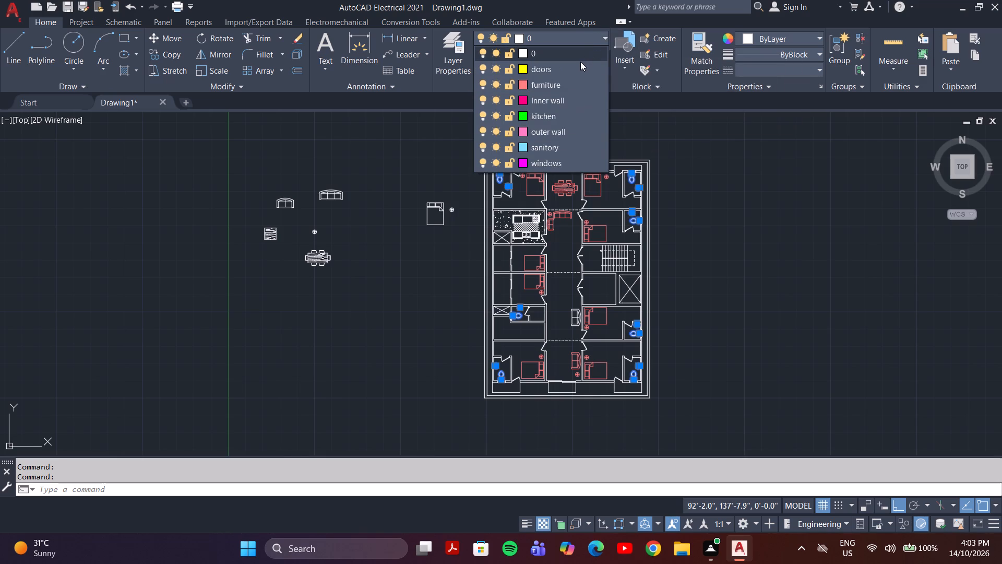
pyautogui.click(558, 148)
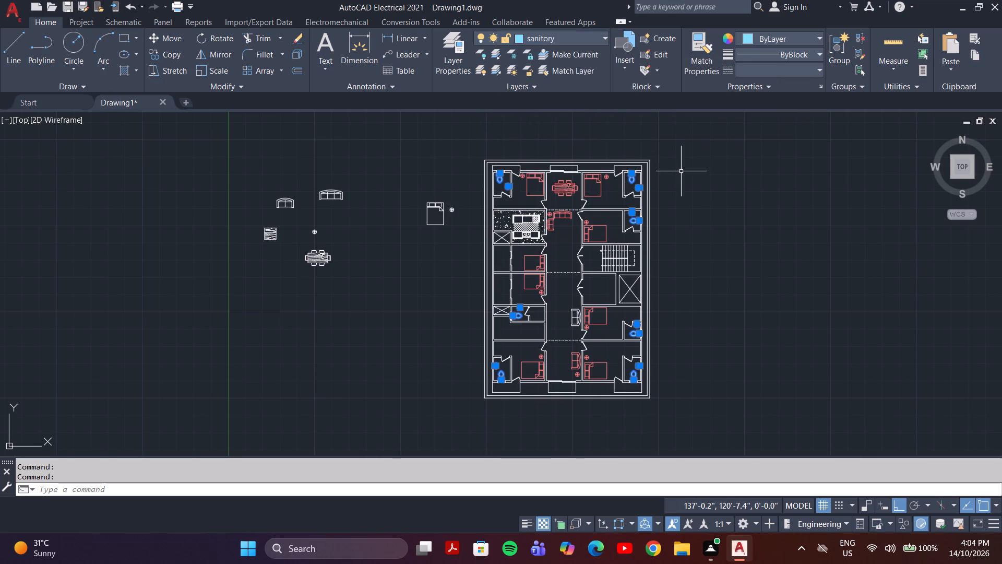
pyautogui.press('Escape')
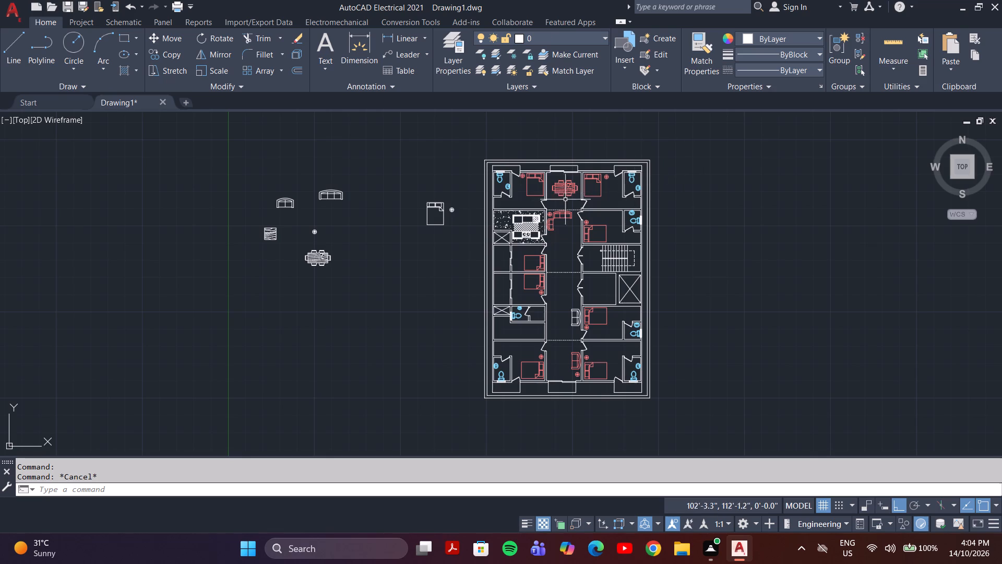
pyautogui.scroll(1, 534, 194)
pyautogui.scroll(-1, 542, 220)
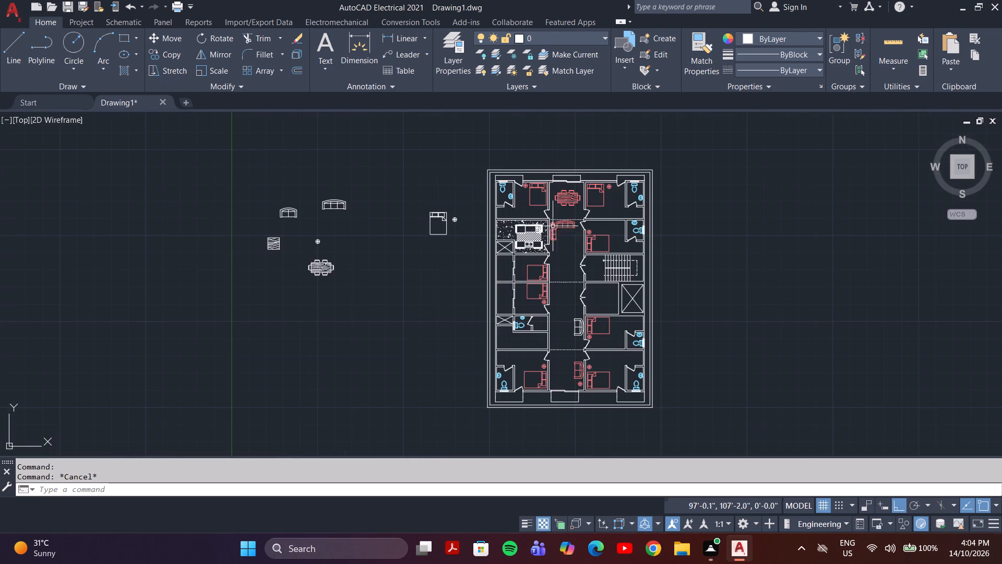
# Assign the remaining white sofa in the lower central hall to the furniture layer and clear the selection.
pyautogui.scroll(1, 566, 329)
pyautogui.click(591, 328)
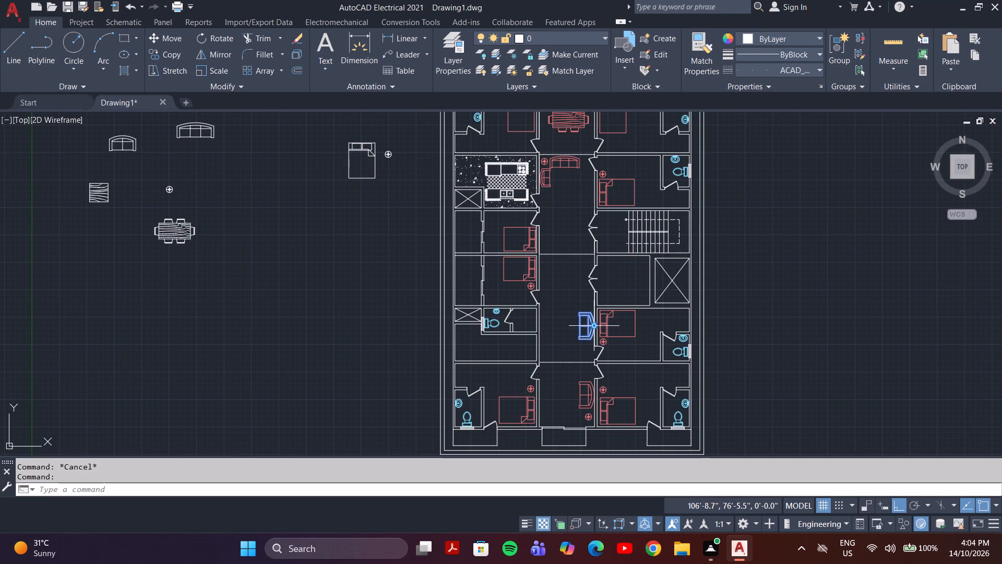
pyautogui.click(603, 39)
pyautogui.click(580, 81)
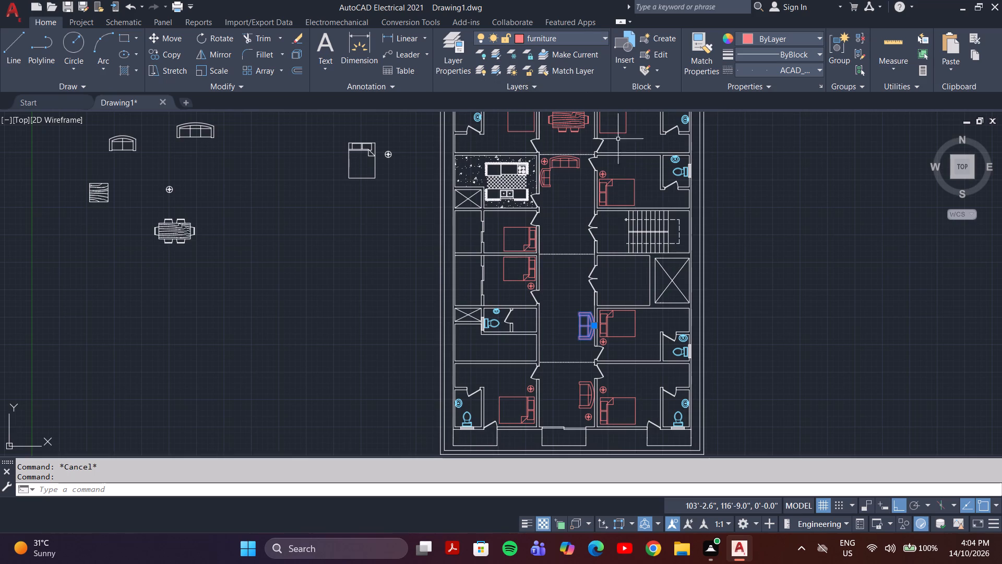
pyautogui.scroll(-2, 747, 249)
pyautogui.press('Escape')
# Assign the kitchen counter block with stove and sink to the kitchen layer and clear the selection.
pyautogui.scroll(1, 748, 227)
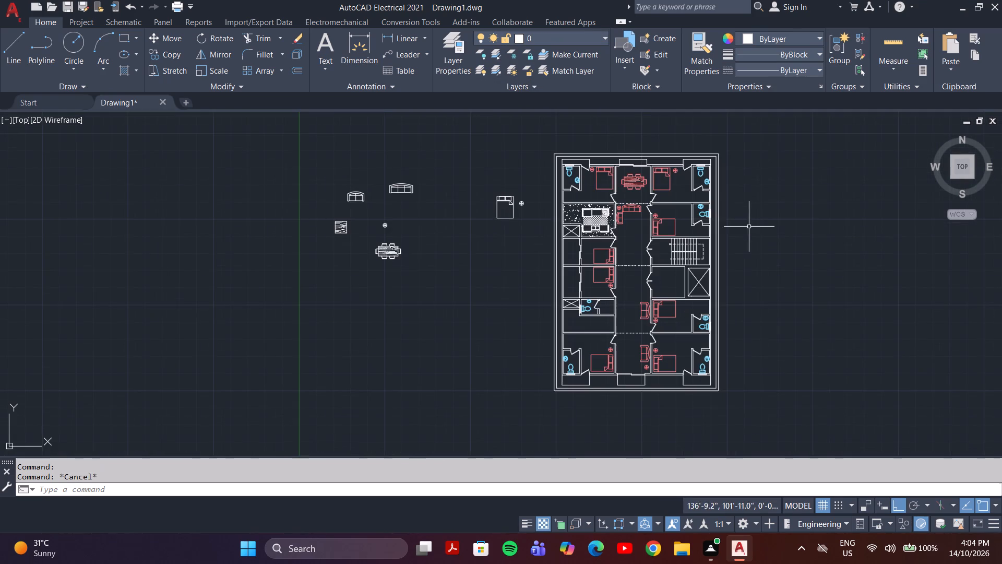
pyautogui.scroll(2, 601, 193)
pyautogui.click(586, 254)
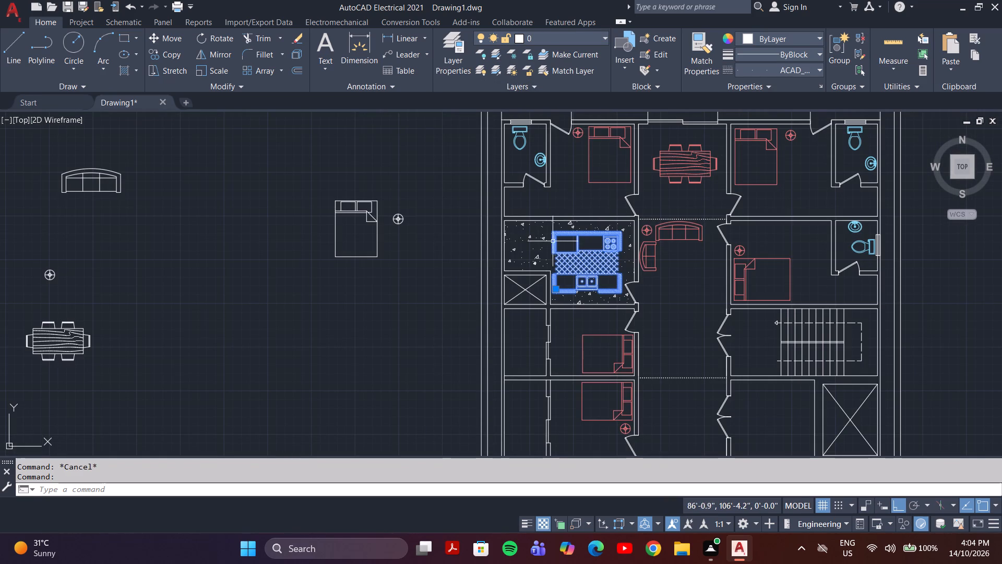
pyautogui.click(536, 241)
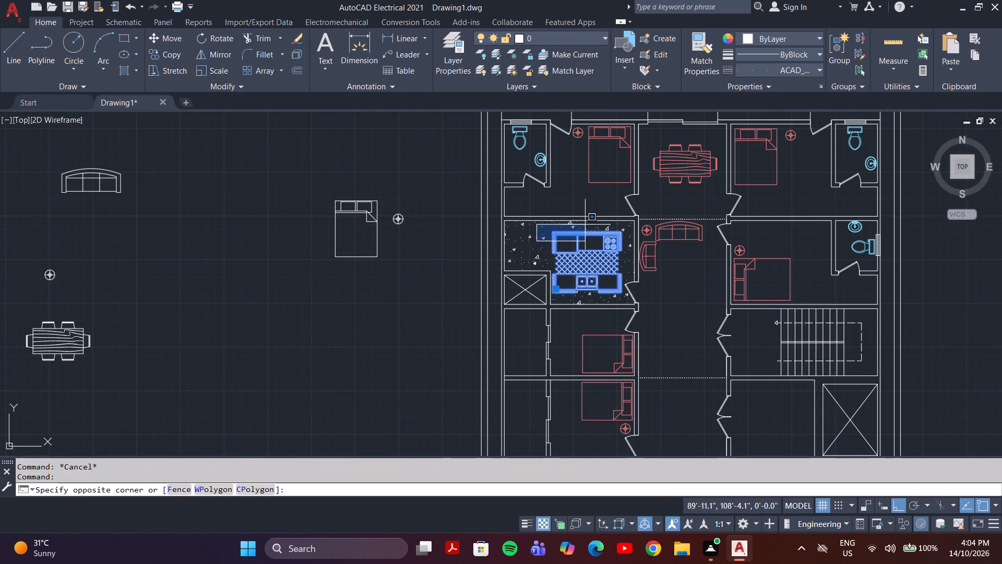
pyautogui.press('Escape')
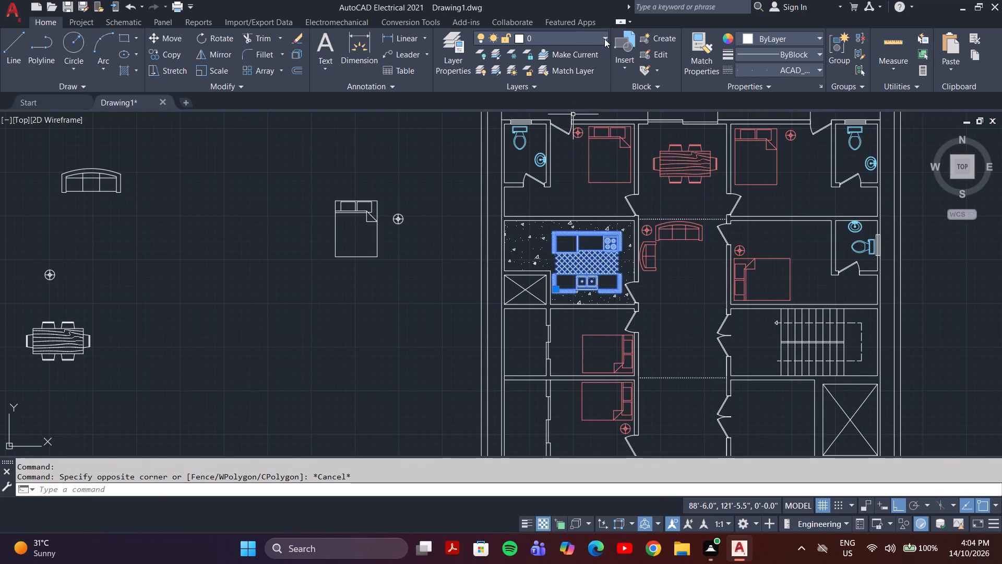
pyautogui.click(606, 38)
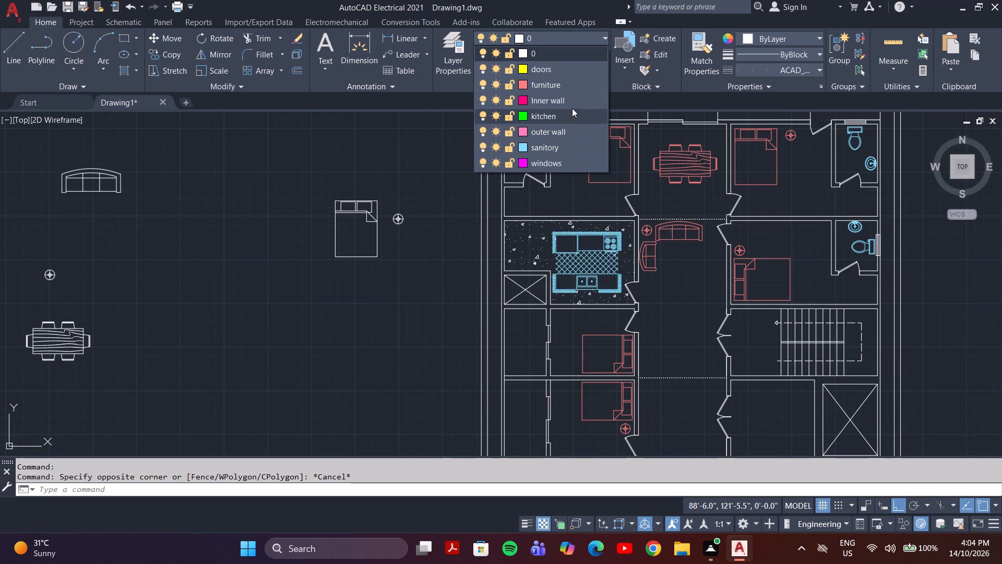
pyautogui.click(575, 113)
pyautogui.scroll(-1, 620, 195)
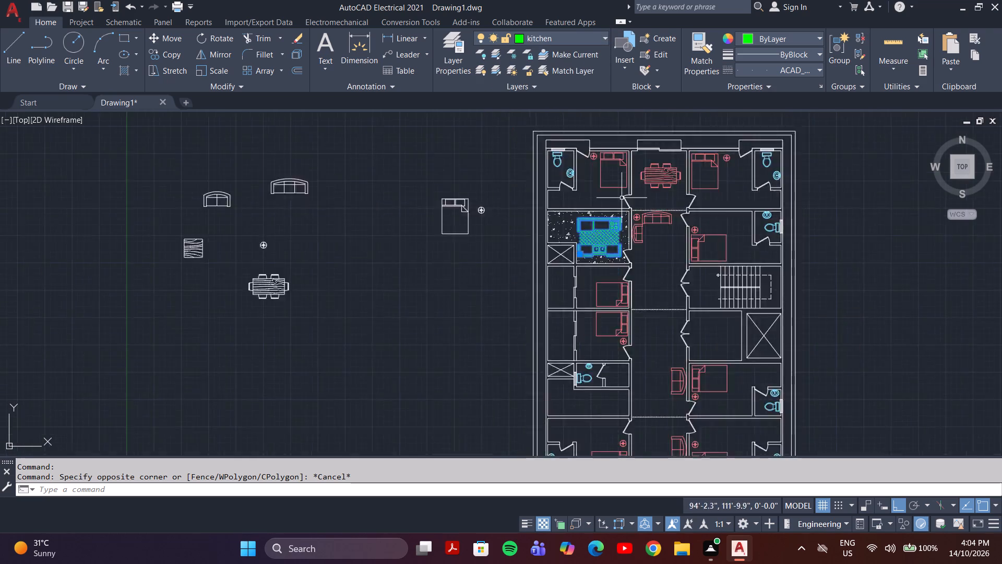
pyautogui.scroll(-2, 622, 199)
pyautogui.scroll(3, 648, 238)
pyautogui.press('Escape')
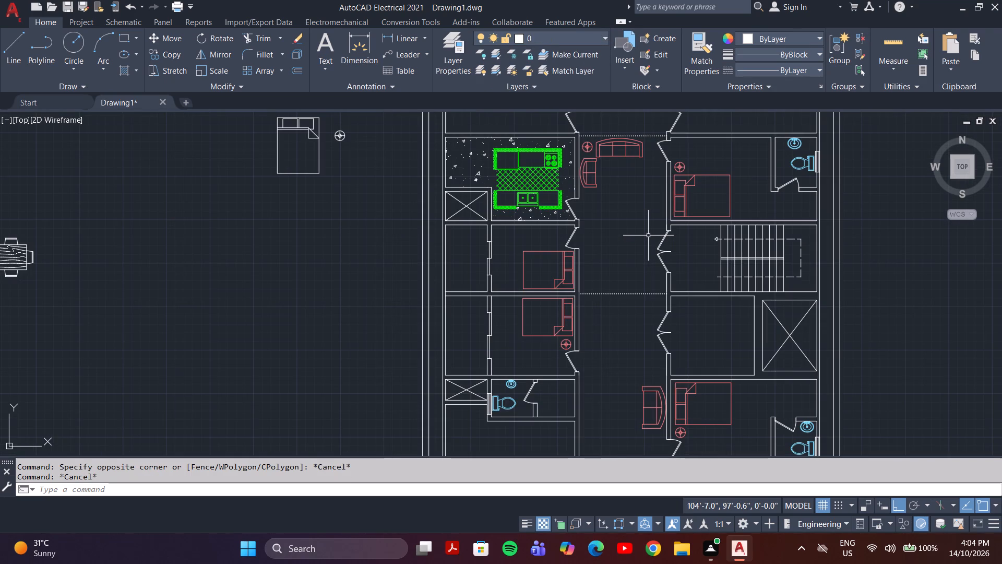
# Select the balcony doors of the top-left and top-right bedrooms and the sliding door lines at the plan's top centre opening.
pyautogui.scroll(-2, 648, 236)
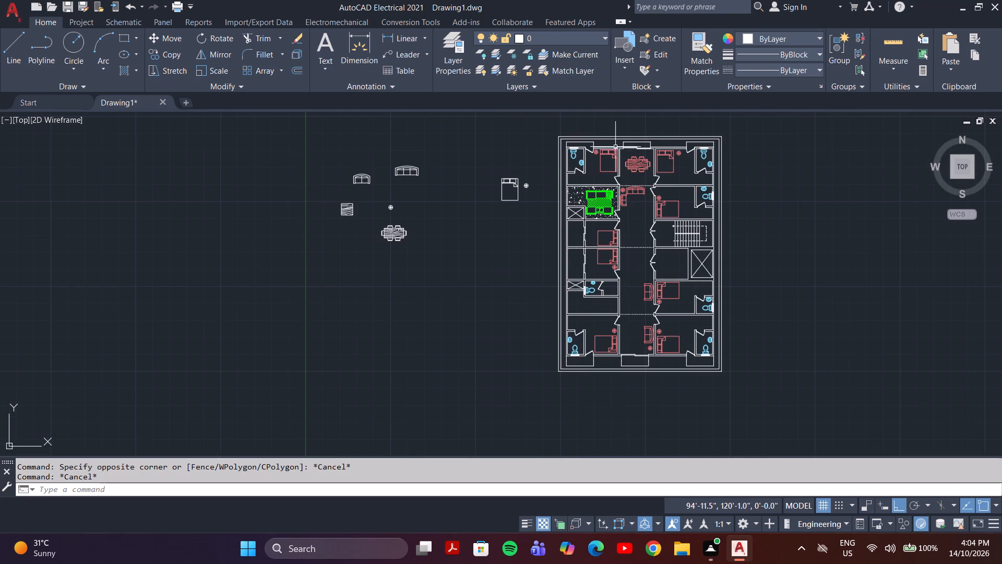
pyautogui.scroll(3, 615, 143)
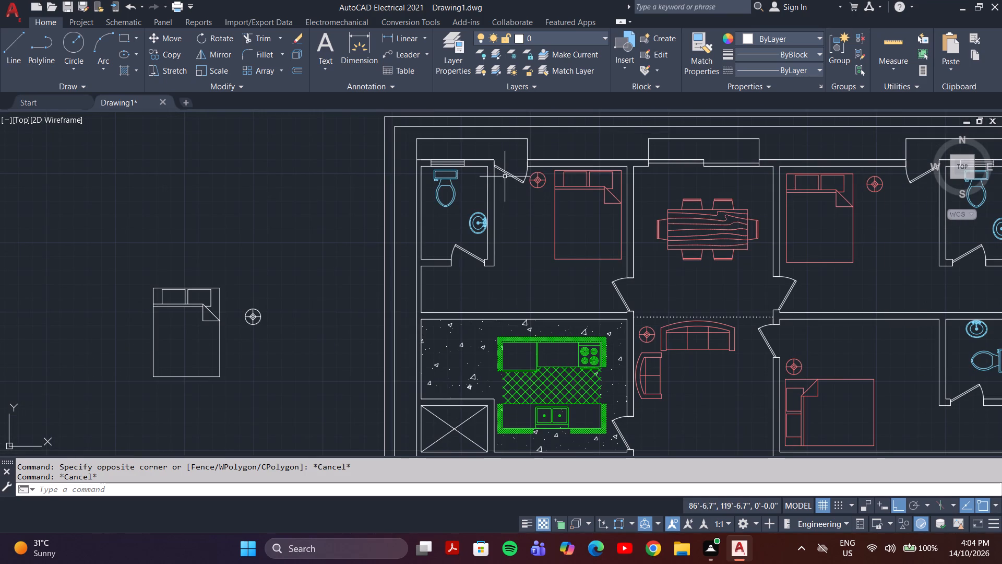
pyautogui.click(509, 177)
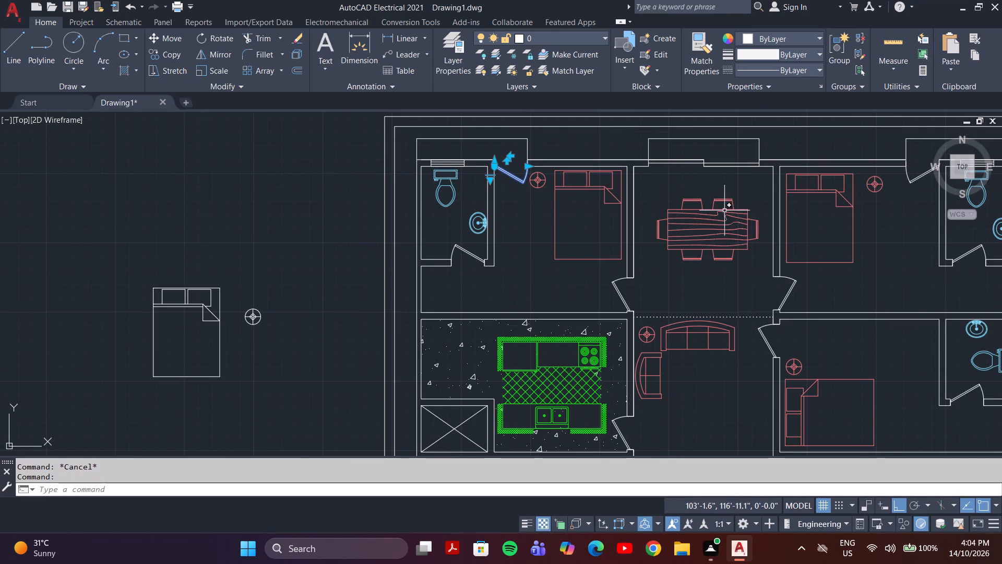
pyautogui.scroll(-1, 724, 210)
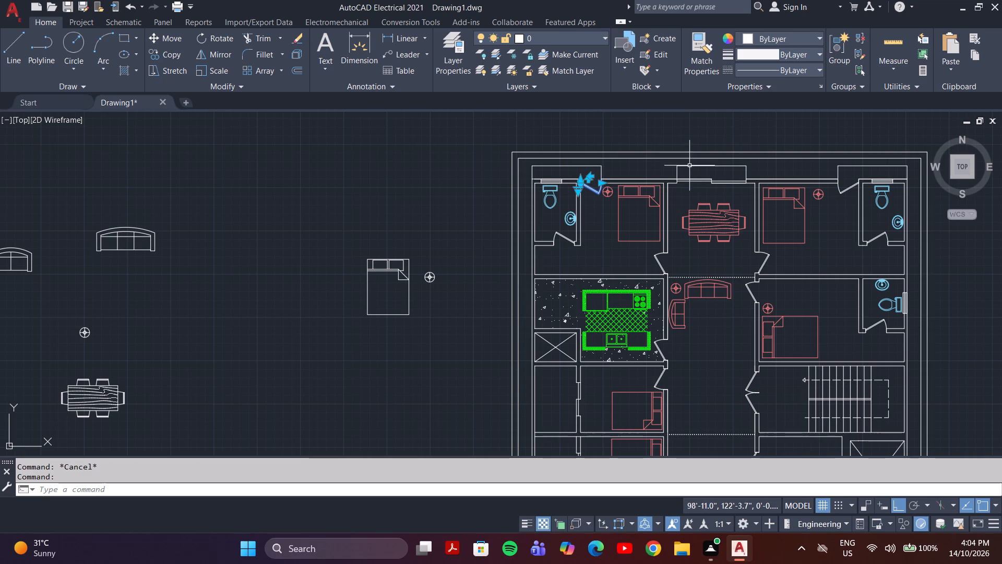
pyautogui.click(840, 193)
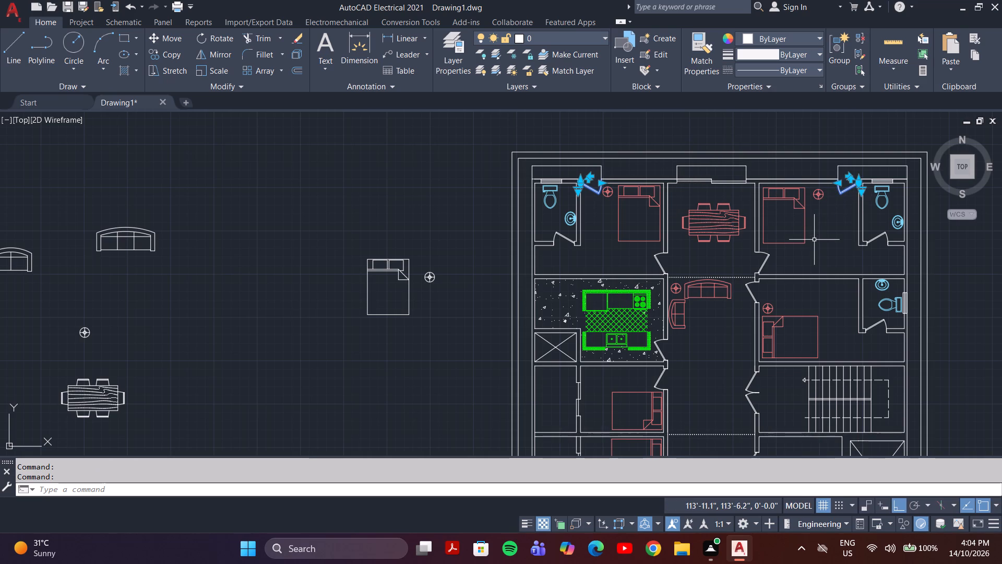
pyautogui.click(723, 182)
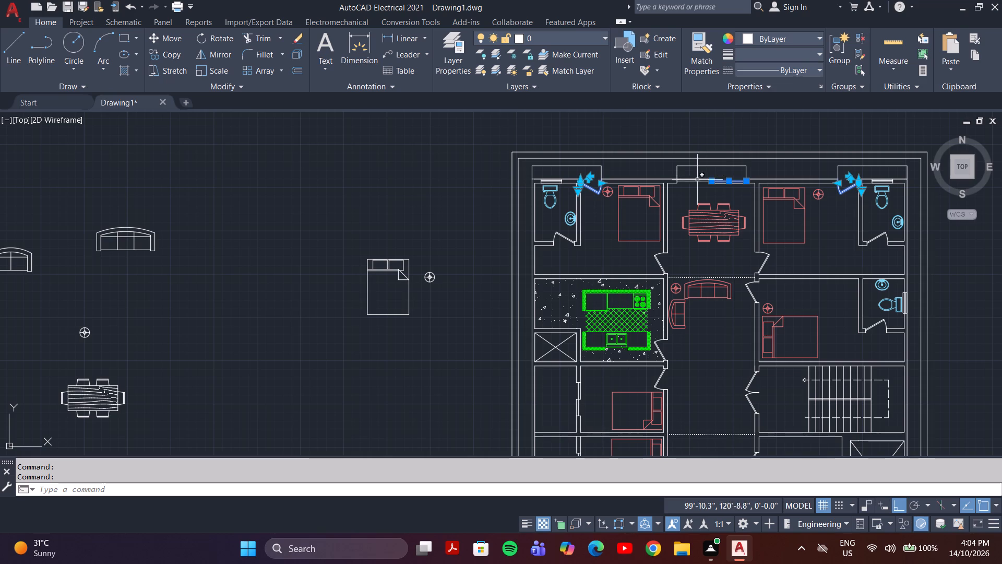
pyautogui.click(697, 183)
pyautogui.scroll(2, 704, 183)
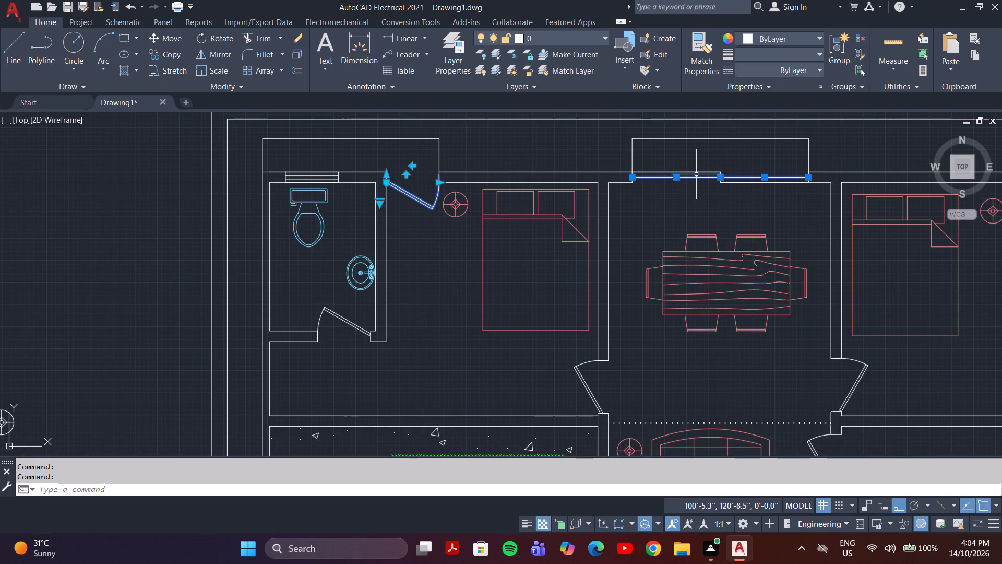
pyautogui.click(696, 173)
pyautogui.click(746, 185)
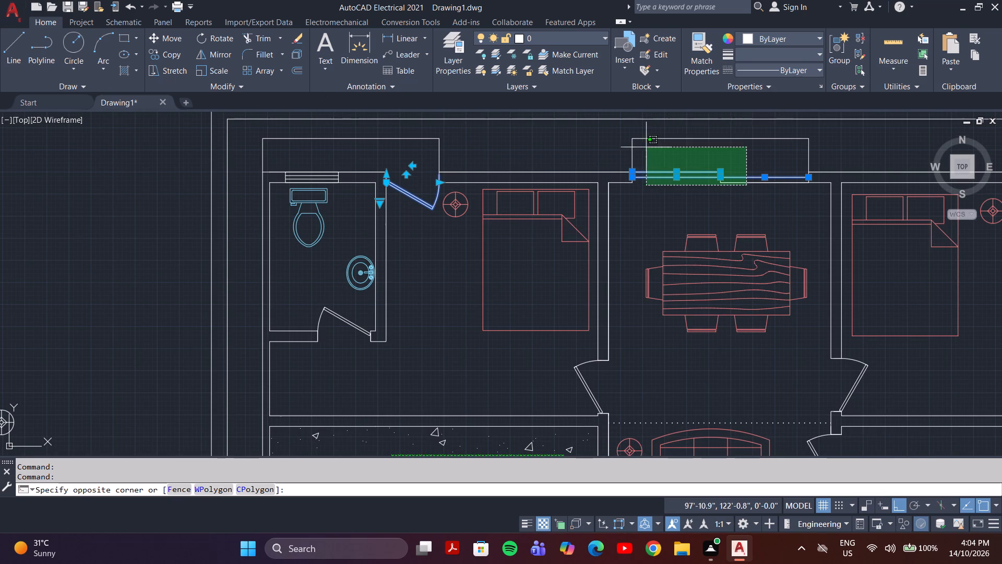
pyautogui.click(697, 186)
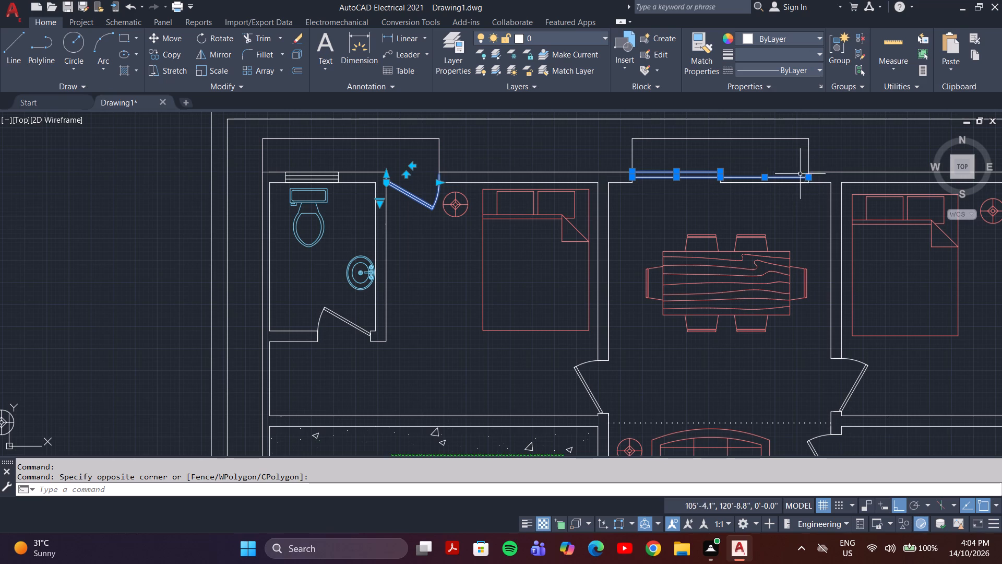
pyautogui.click(796, 184)
# Add the sliding door lines at the plan's bottom centre opening to the selection, leaving out the balcony side line.
pyautogui.scroll(-6, 762, 209)
pyautogui.moveTo(761, 228); pyautogui.dragTo(680, 177, button='middle')
pyautogui.scroll(6, 690, 226)
pyautogui.moveTo(688, 228); pyautogui.dragTo(717, 116, button='middle')
pyautogui.scroll(-2, 664, 194)
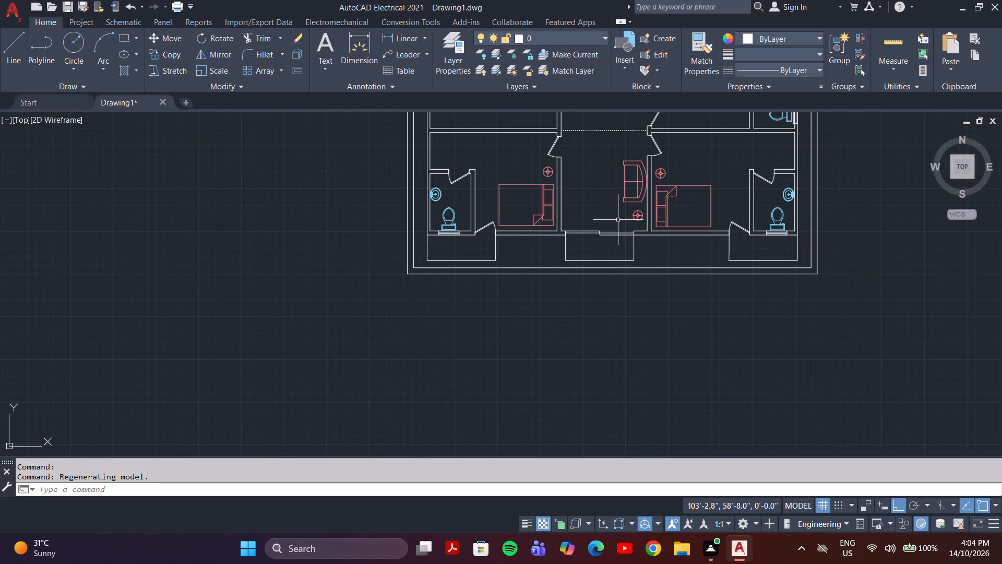
pyautogui.scroll(4, 617, 220)
pyautogui.moveTo(604, 243); pyautogui.dragTo(630, 184, button='middle')
pyautogui.scroll(1, 604, 243)
pyautogui.click(637, 211)
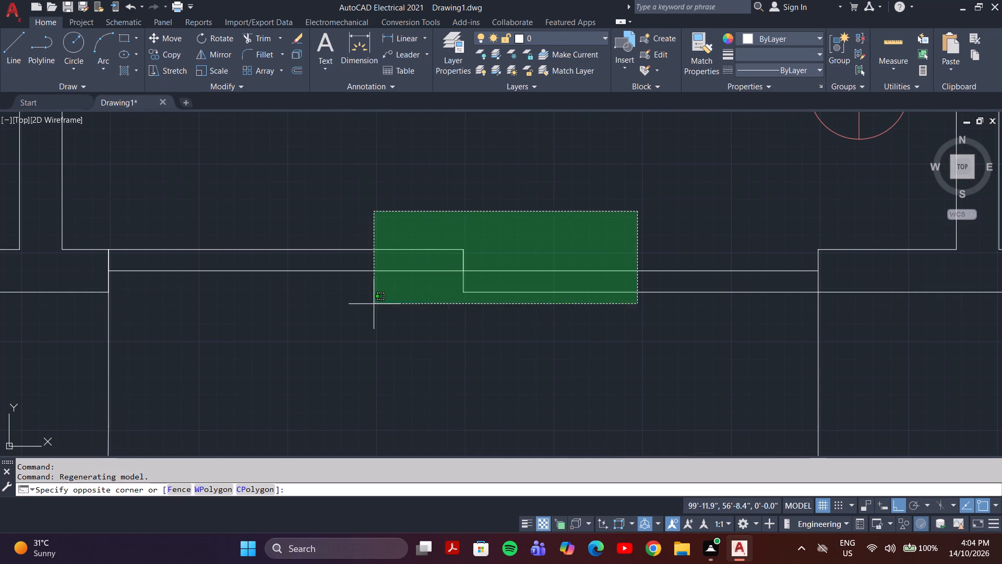
pyautogui.click(363, 310)
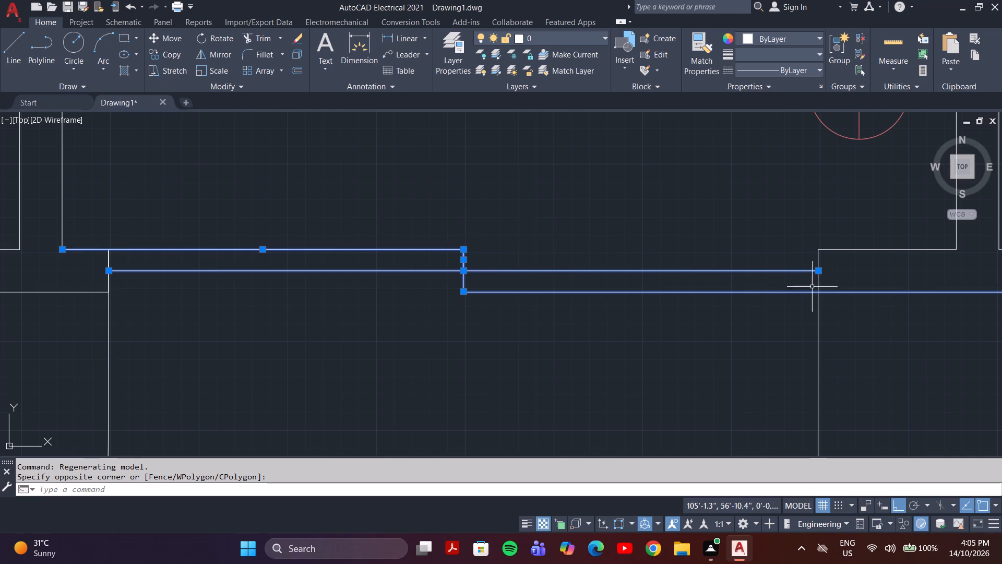
pyautogui.click(819, 281)
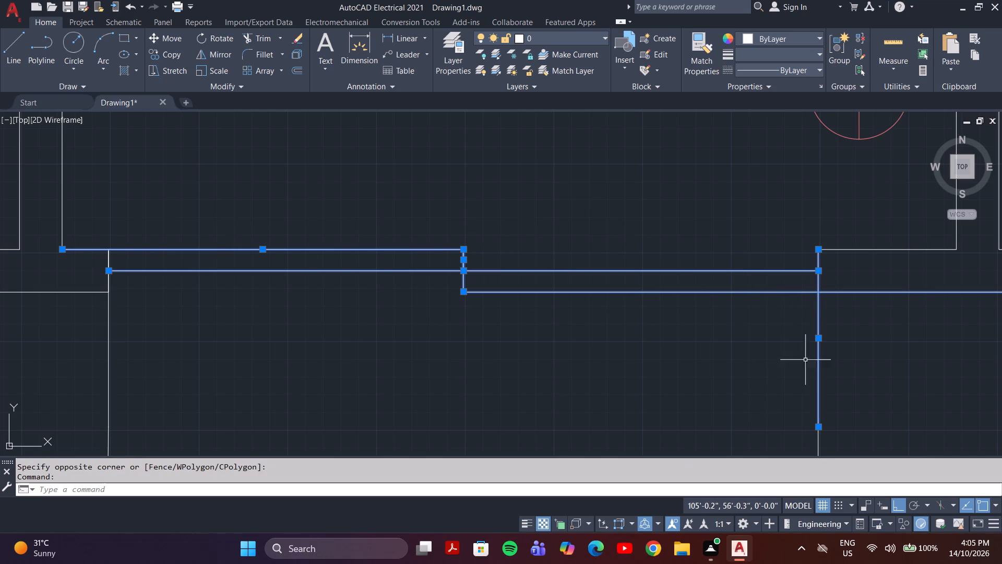
pyautogui.click(817, 286)
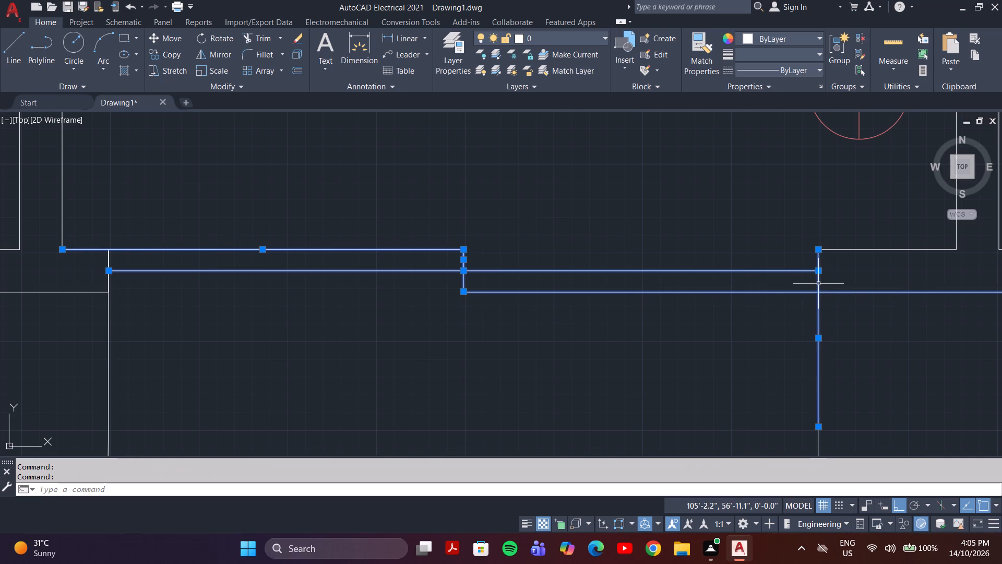
pyautogui.keyDown('shift'); pyautogui.click(818, 284); pyautogui.keyUp('shift')
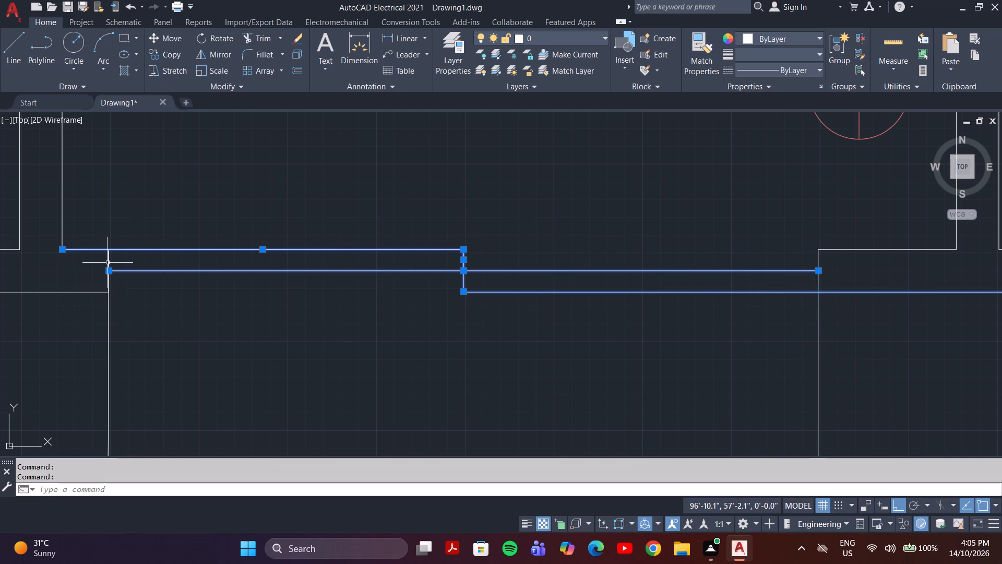
pyautogui.click(109, 262)
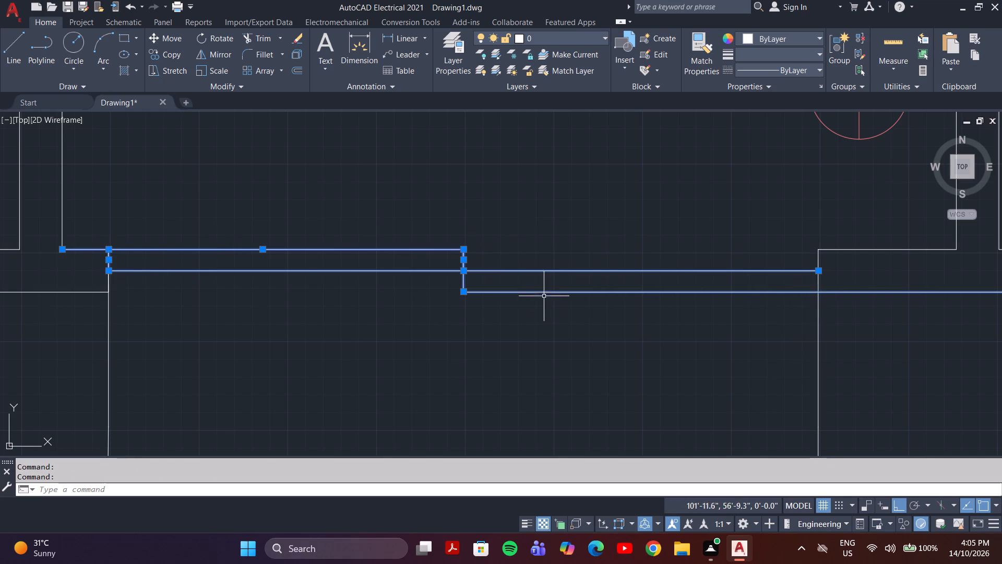
# Remove the long outer wall line extending from the bottom centre sliding door to the bottom-right balcony door from the selection.
pyautogui.scroll(-3, 545, 286)
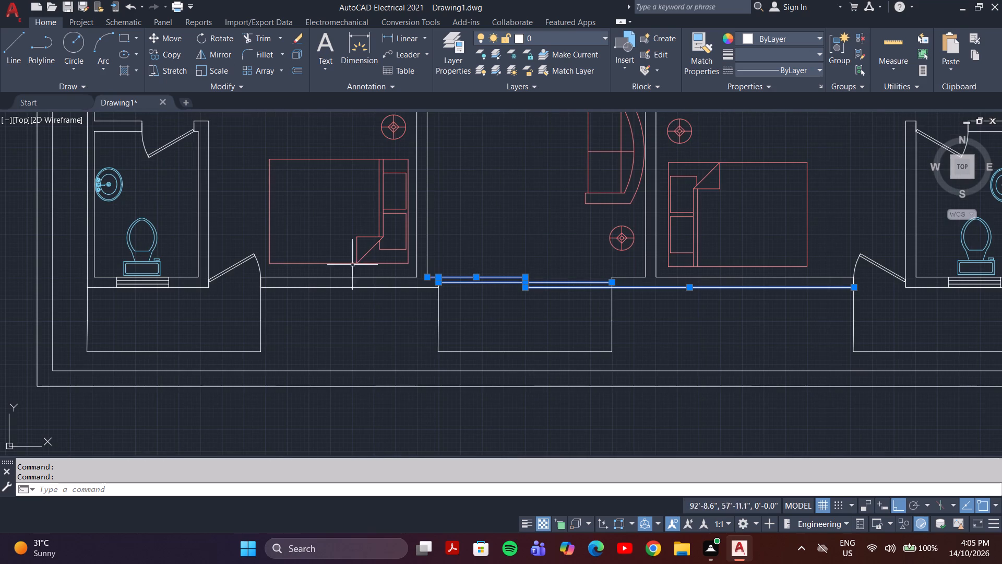
pyautogui.scroll(3, 494, 290)
pyautogui.scroll(-3, 733, 307)
pyautogui.moveTo(738, 310); pyautogui.dragTo(486, 308, button='middle')
pyautogui.scroll(1, 563, 314)
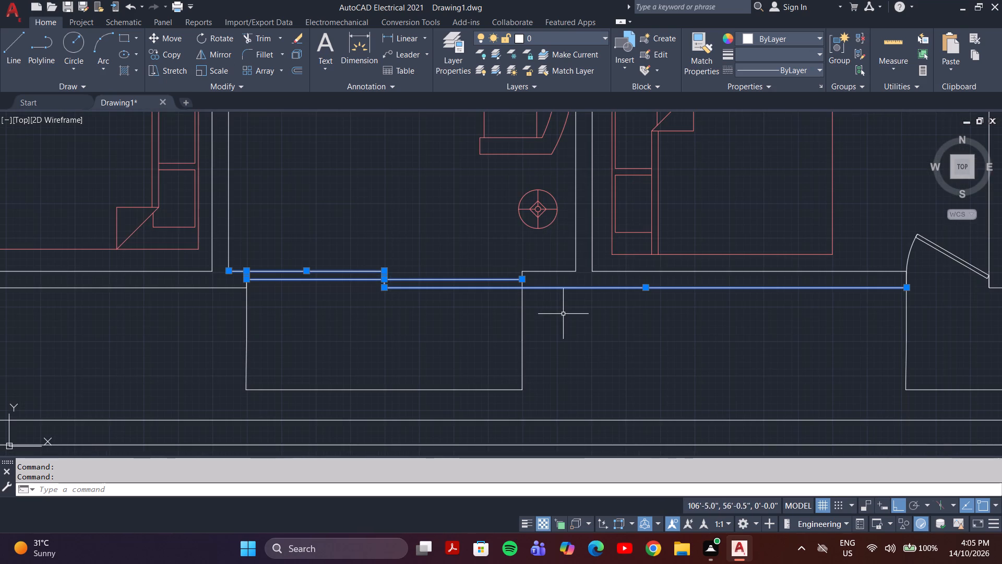
pyautogui.keyDown('shift'); pyautogui.click(563, 288); pyautogui.keyUp('shift')
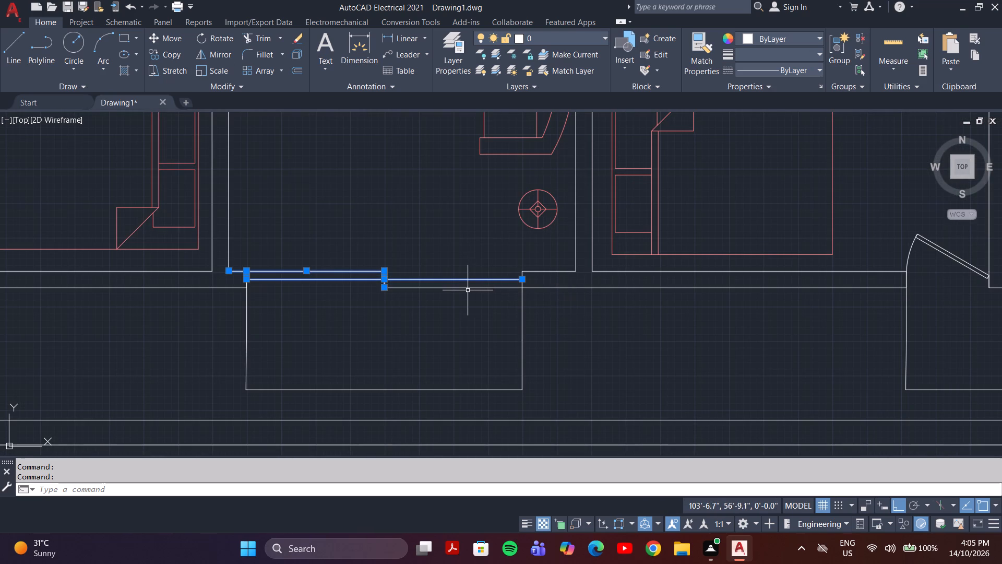
pyautogui.click(467, 288)
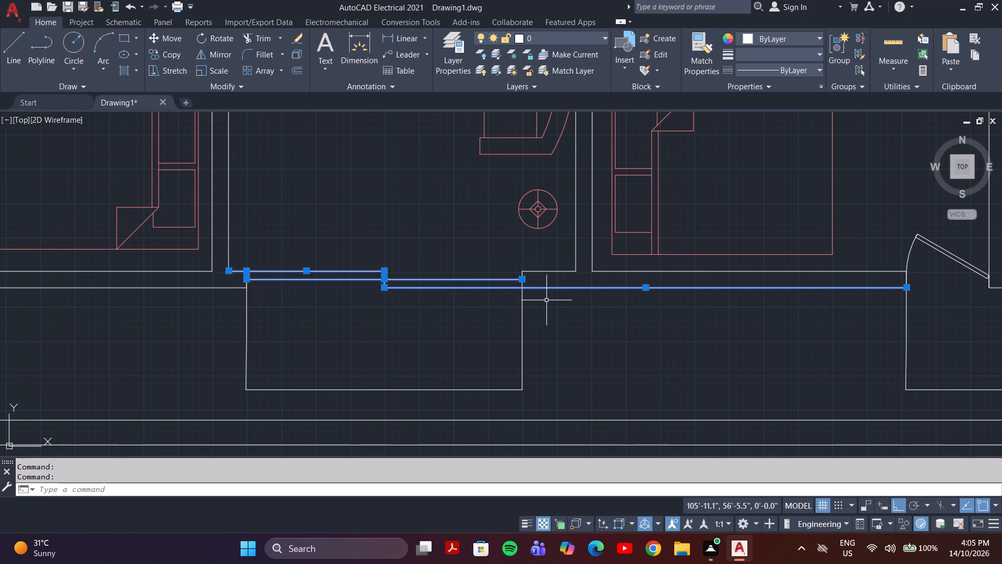
pyautogui.scroll(-1, 540, 297)
pyautogui.click(593, 290)
pyautogui.click(593, 295)
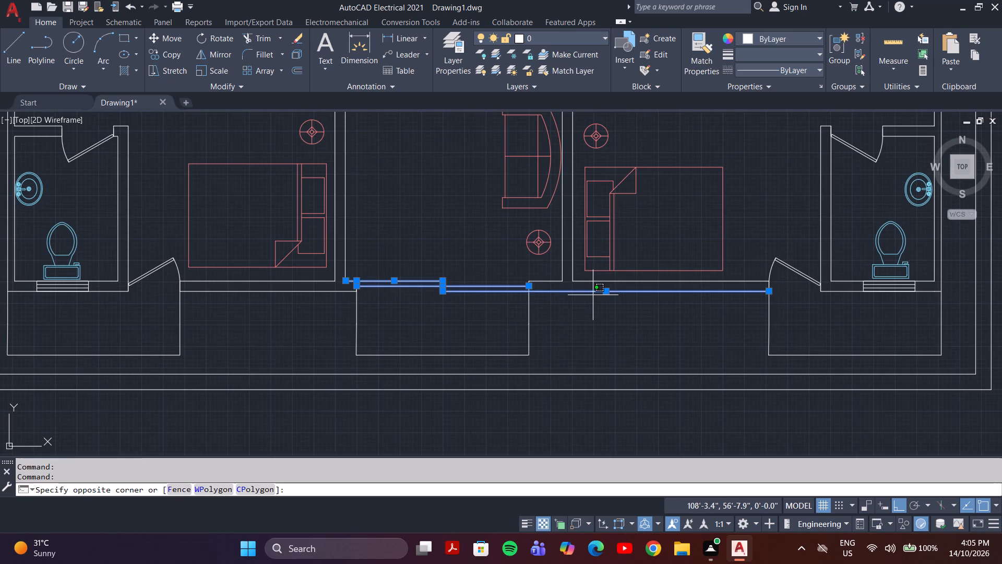
pyautogui.press('Escape')
pyautogui.click(589, 292)
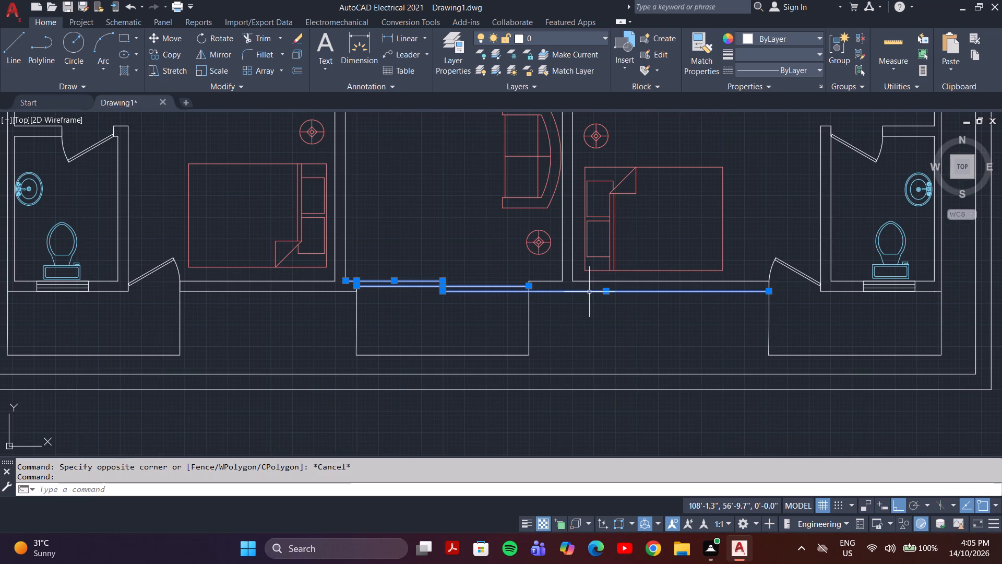
pyautogui.keyDown('shift'); pyautogui.click(589, 292); pyautogui.keyUp('shift')
# Assign the selected balcony doors and sliding door lines to the doors layer.
pyautogui.scroll(-2, 550, 311)
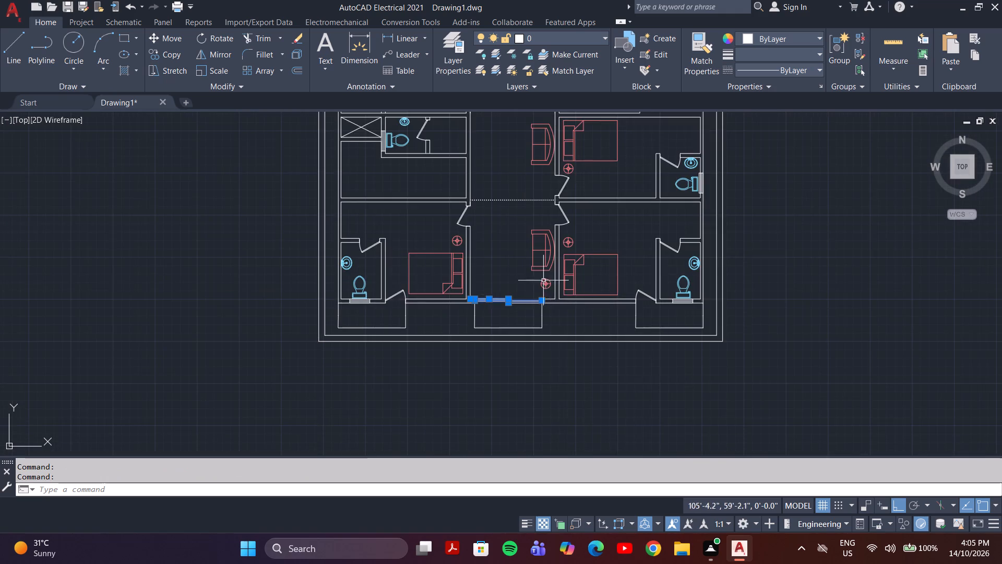
pyautogui.scroll(-1, 538, 257)
pyautogui.moveTo(538, 257); pyautogui.dragTo(494, 362, button='middle')
pyautogui.click(551, 38)
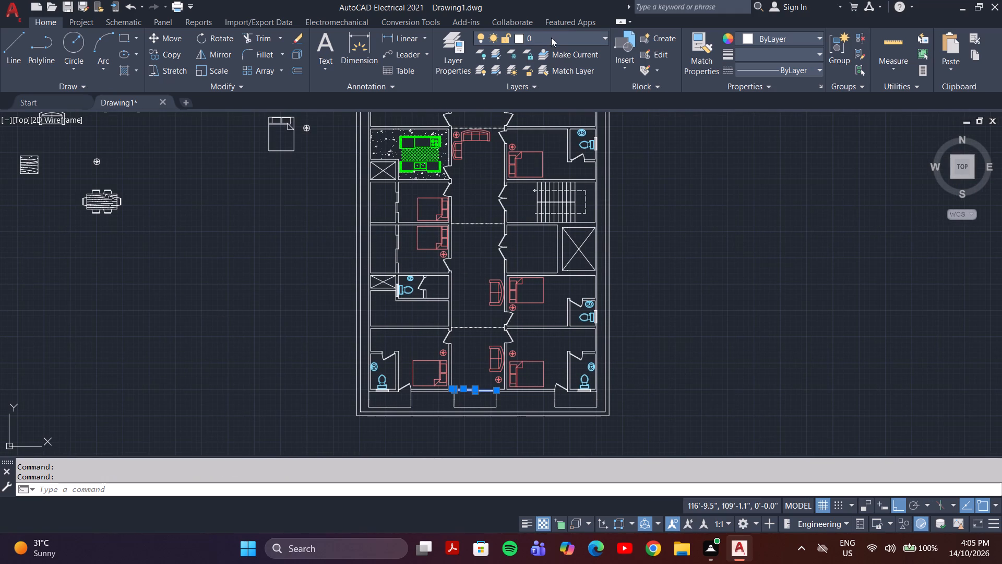
pyautogui.click(549, 71)
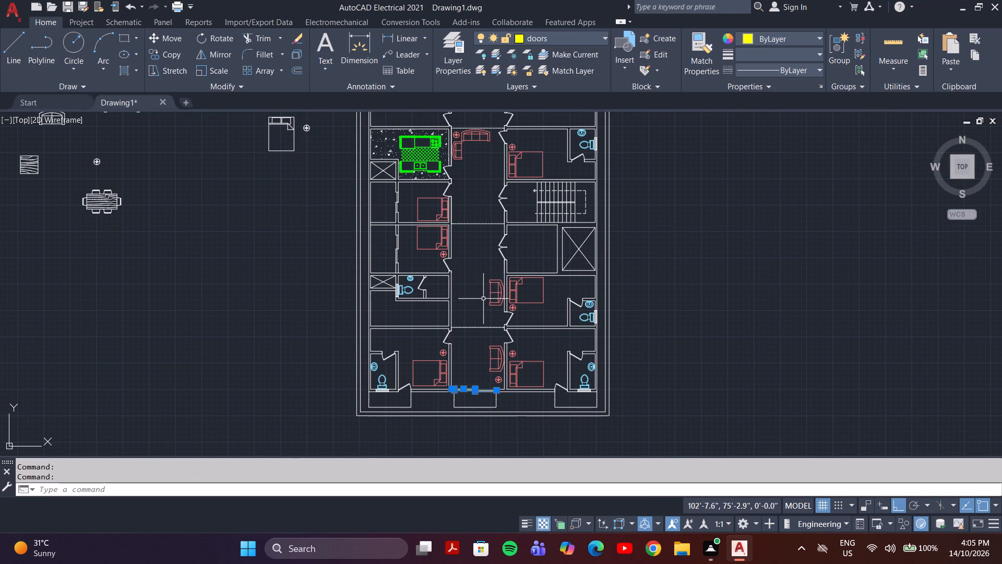
# Draw a horizontal line along the outer edge of the right-hand sliding door panel at the plan's bottom centre opening.
pyautogui.scroll(1, 482, 293)
pyautogui.moveTo(492, 297); pyautogui.dragTo(545, 188, button='middle')
pyautogui.press('Escape')
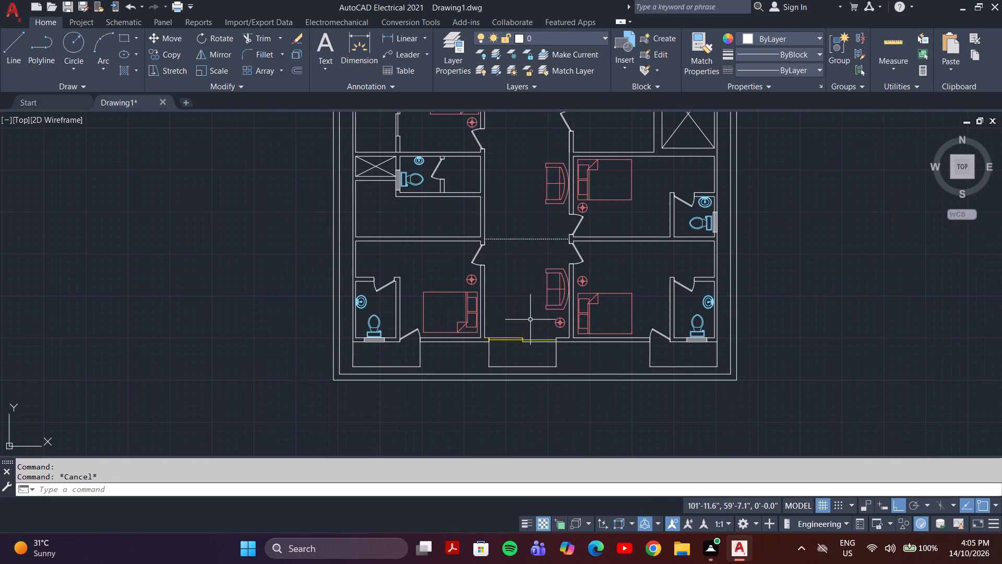
pyautogui.scroll(2, 530, 320)
pyautogui.press('l')
pyautogui.press('Return')
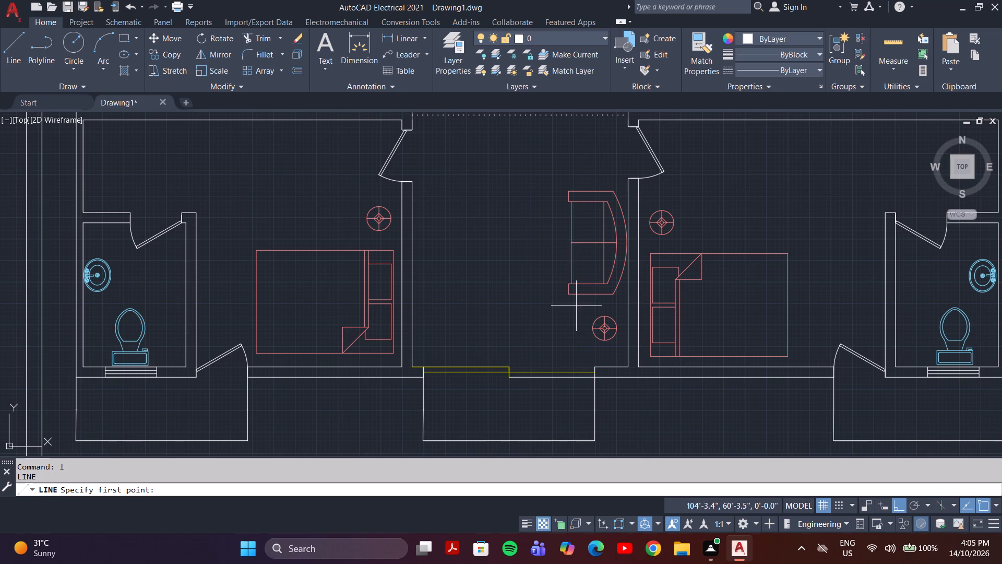
pyautogui.scroll(3, 501, 363)
pyautogui.moveTo(503, 369); pyautogui.dragTo(486, 207, button='middle')
pyautogui.click(511, 261)
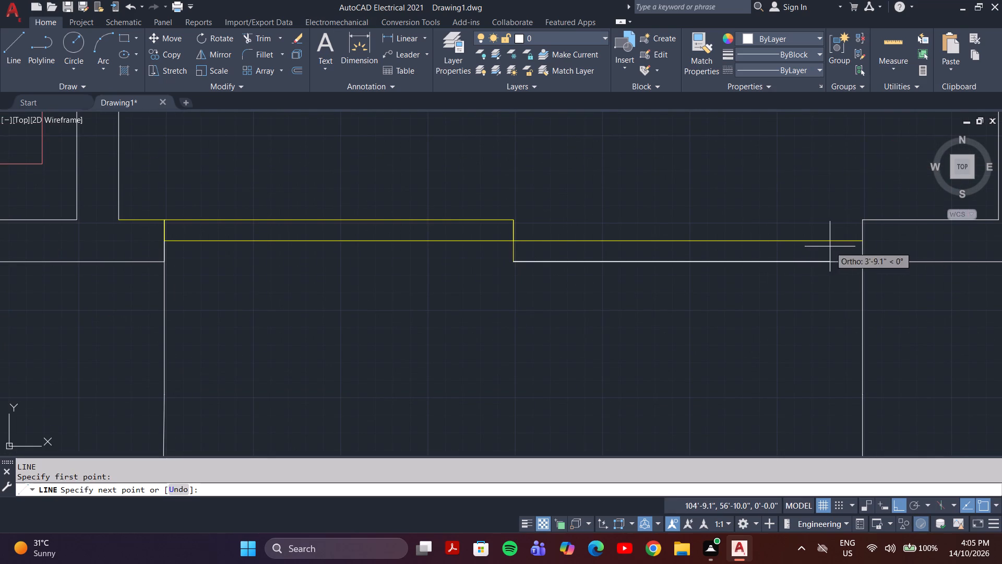
pyautogui.click(862, 263)
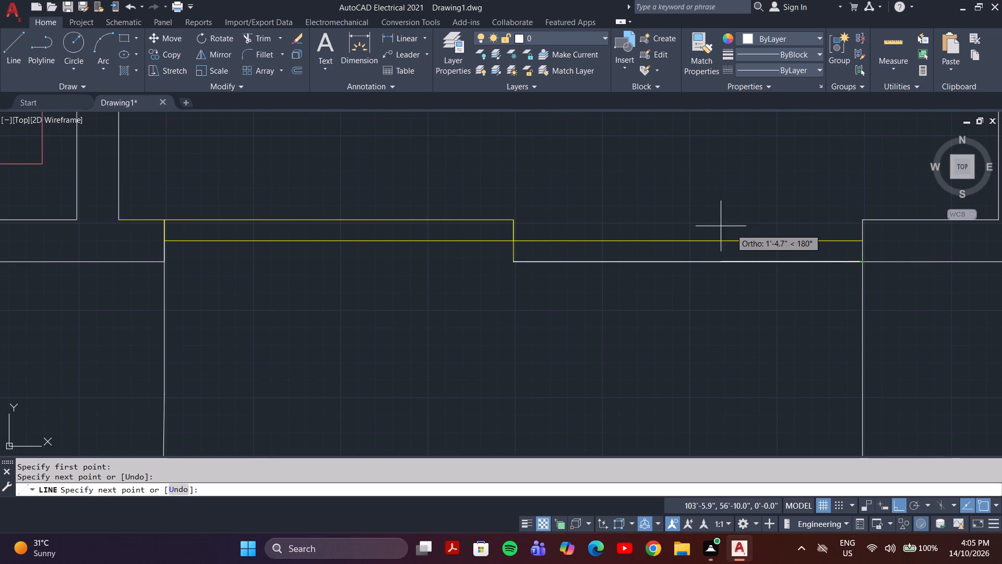
pyautogui.press('Escape')
# Assign the new line along the bottom centre sliding door's outer edge to the doors layer.
pyautogui.click(749, 256)
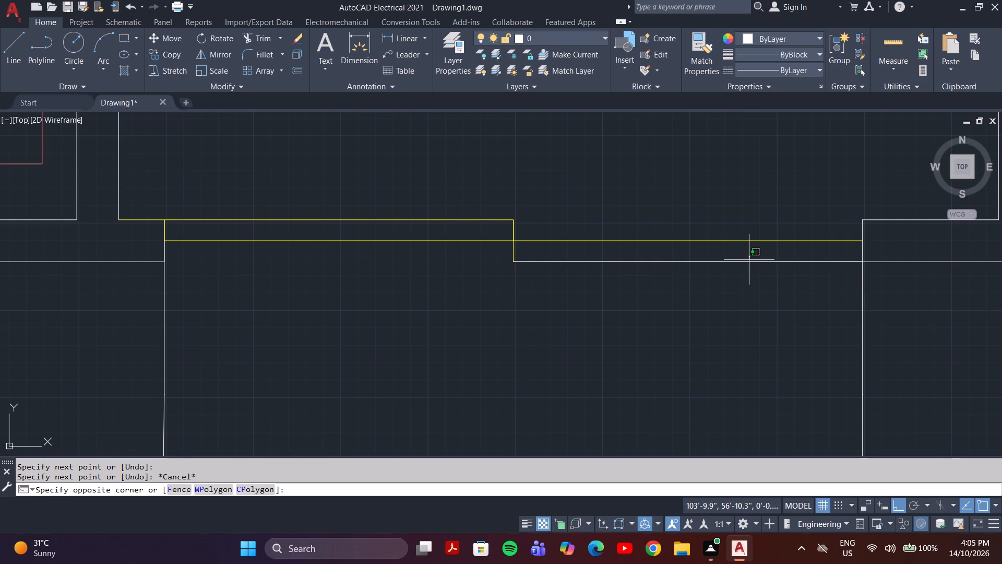
pyautogui.press('Escape')
pyautogui.click(748, 263)
pyautogui.click(602, 44)
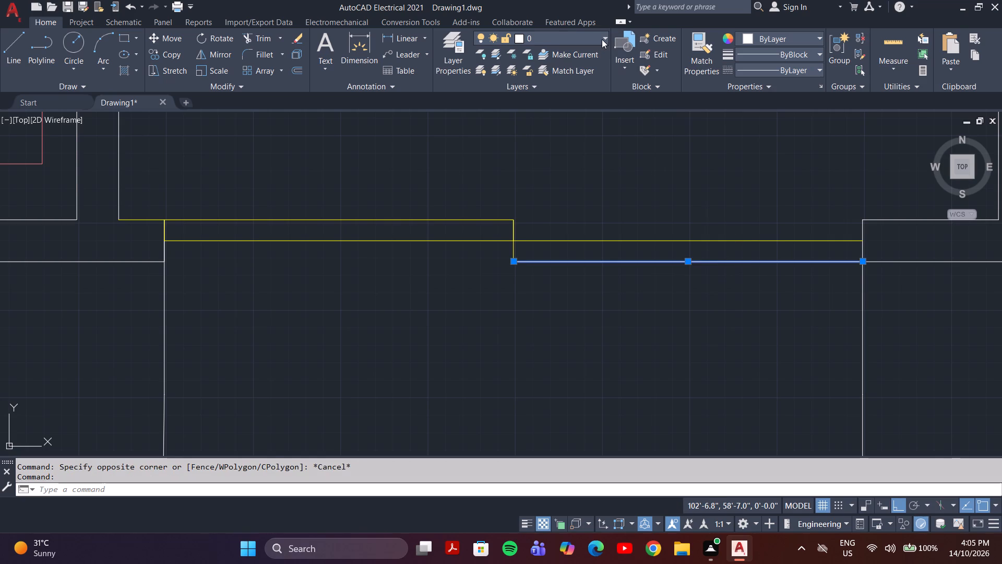
pyautogui.doubleClick(602, 37)
pyautogui.click(574, 67)
pyautogui.scroll(-5, 644, 201)
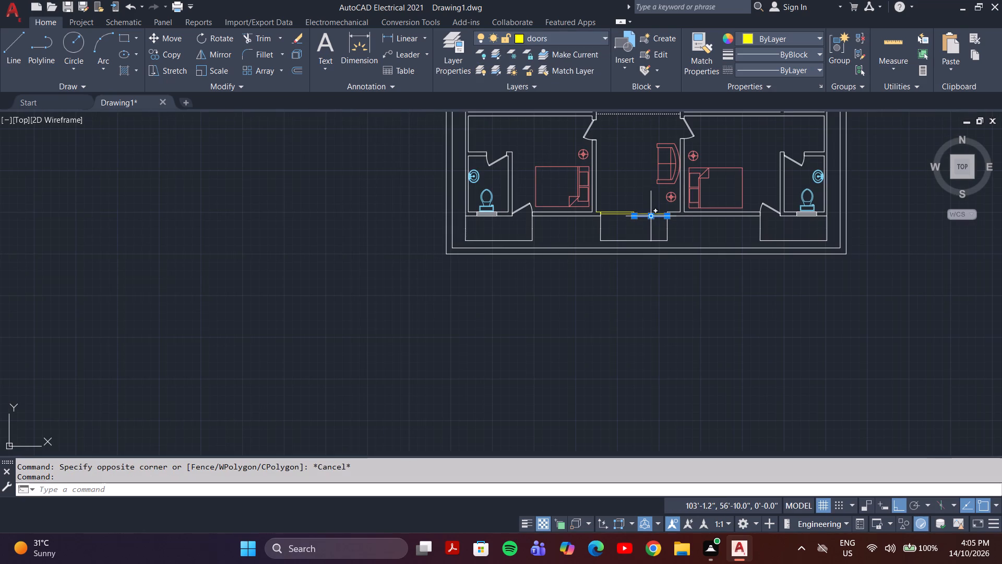
pyautogui.press('Escape')
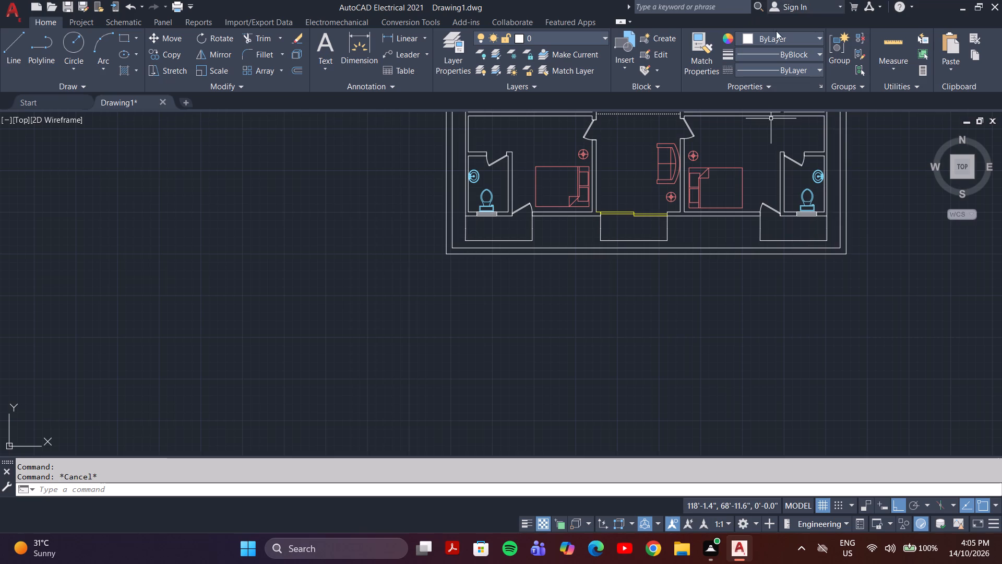
# Draw a short vertical line closing the right end of the bottom centre sliding door, between its outer edge and middle line.
pyautogui.scroll(5, 689, 228)
pyautogui.moveTo(640, 220); pyautogui.dragTo(629, 312, button='middle')
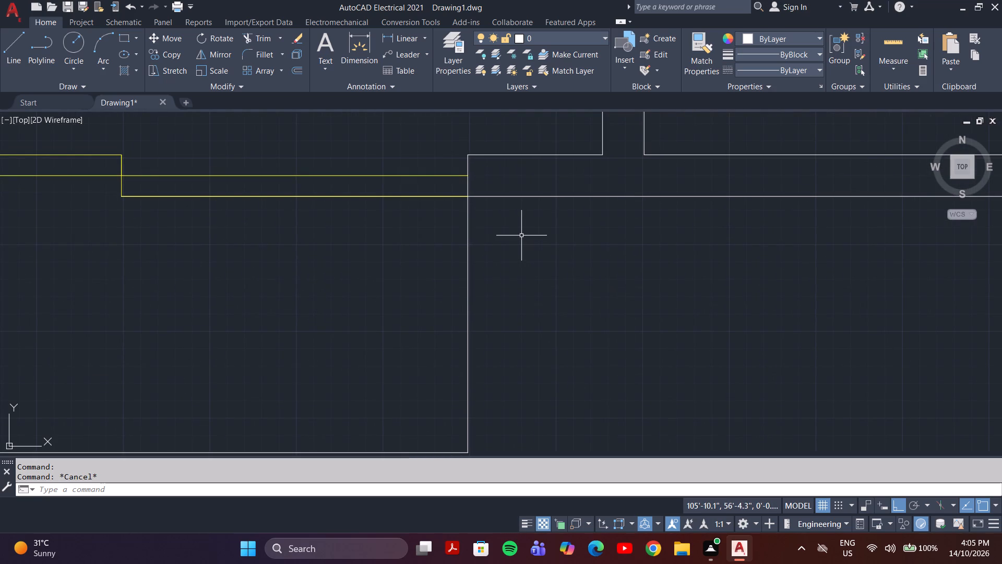
pyautogui.press('l')
pyautogui.press('Return')
pyautogui.click(468, 196)
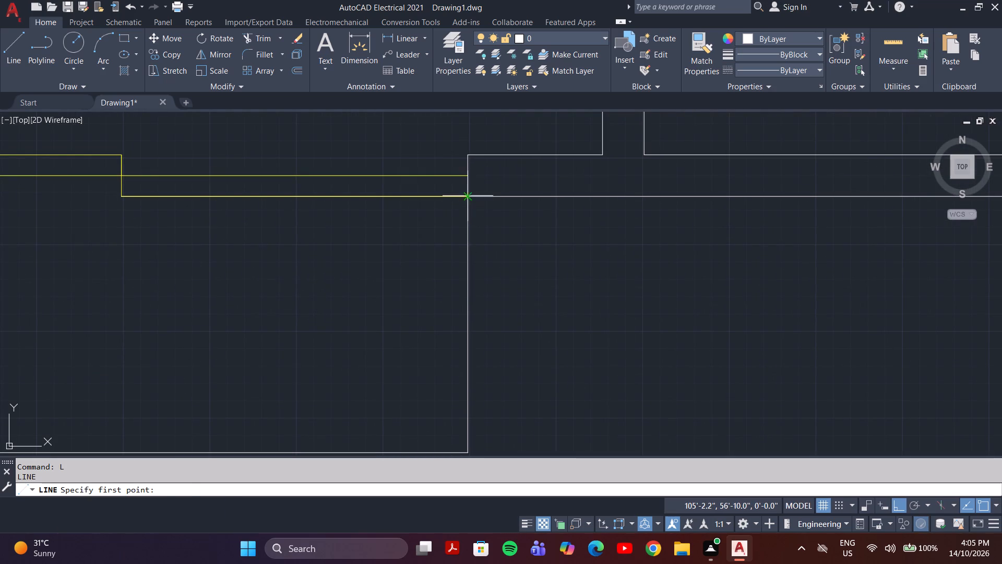
pyautogui.click(470, 175)
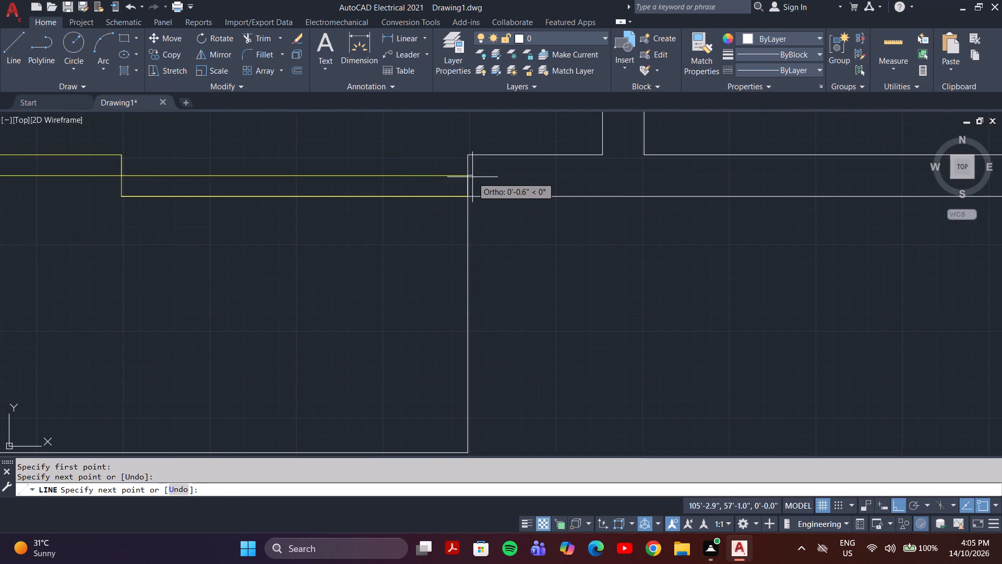
pyautogui.press('Escape')
# Assign the short closing line at the sliding door's right end to the doors layer.
pyautogui.click(468, 186)
pyautogui.click(574, 36)
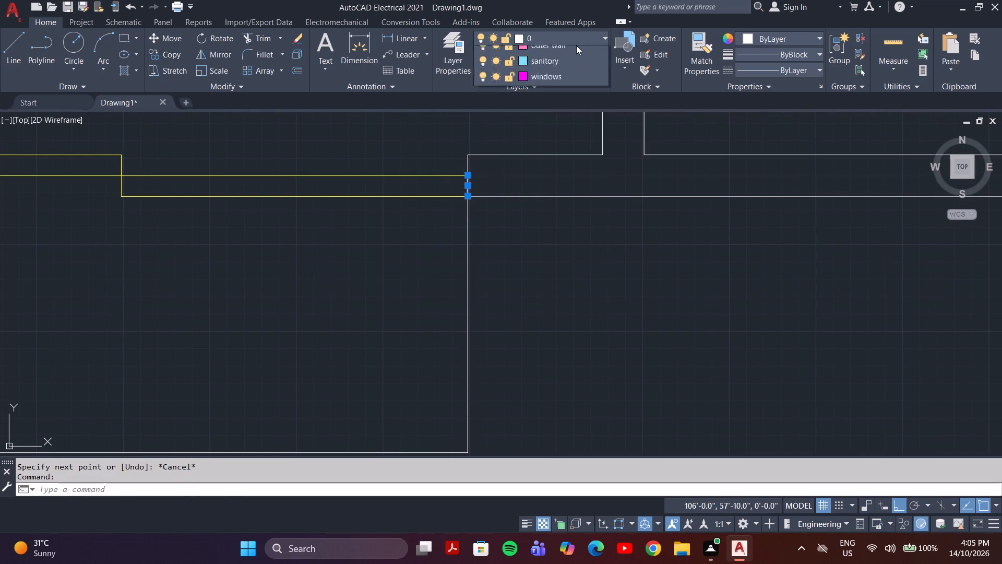
pyautogui.click(576, 72)
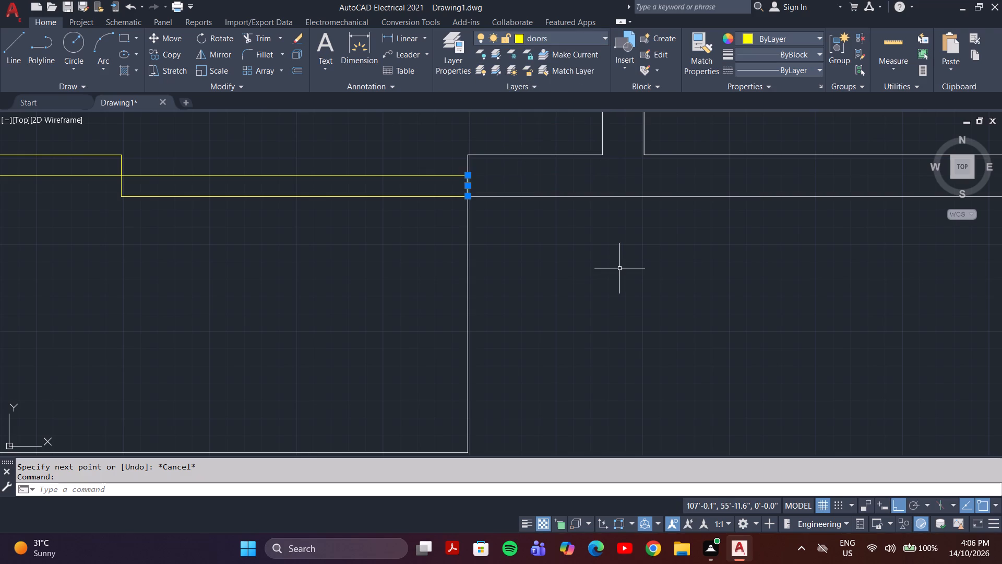
pyautogui.press('Escape')
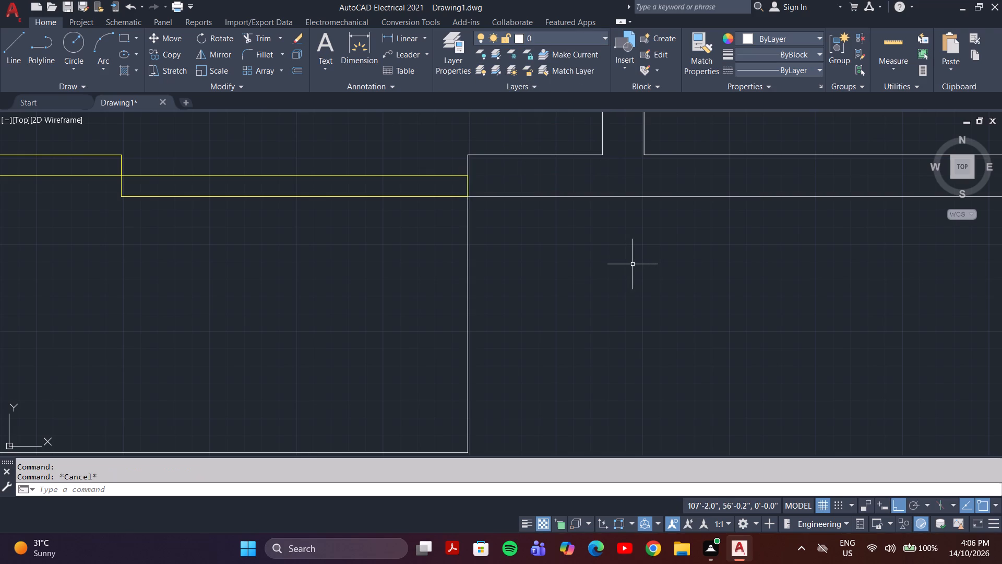
# Select the hall-side entrance doors of the top-left and top-right bedrooms, on both sides of the dining area.
pyautogui.scroll(-4, 778, 338)
pyautogui.scroll(-3, 715, 296)
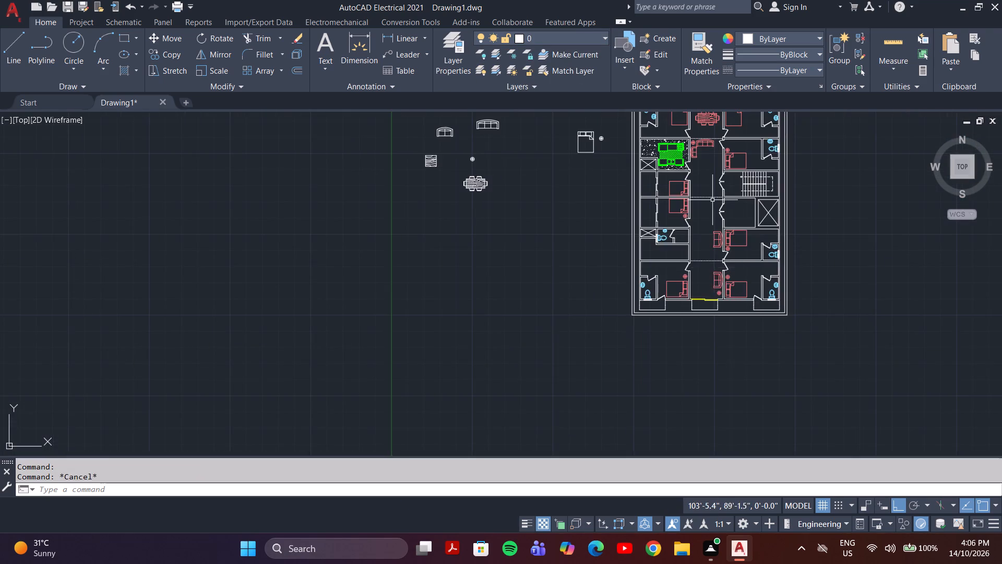
pyautogui.scroll(-3, 712, 201)
pyautogui.scroll(4, 714, 168)
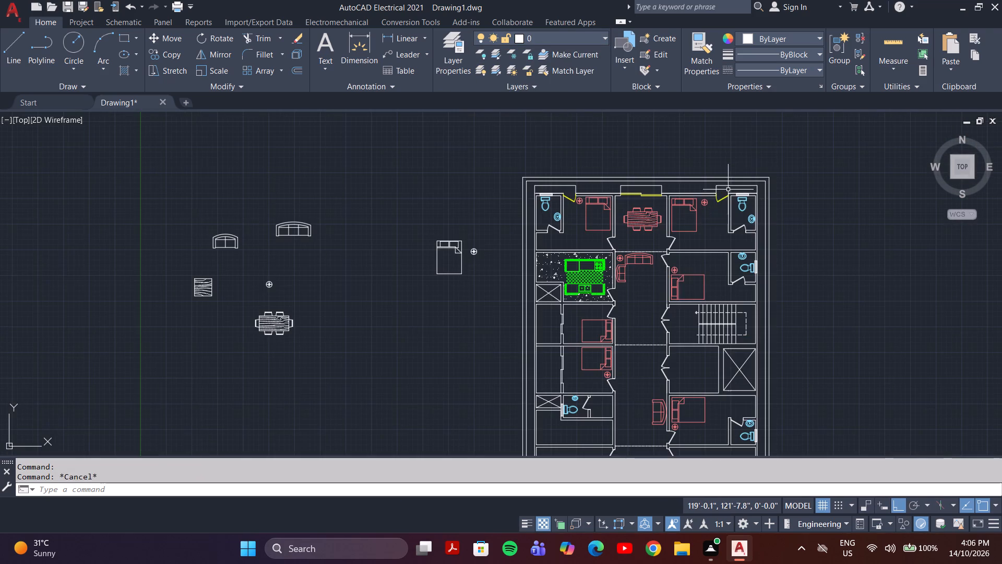
pyautogui.scroll(2, 671, 261)
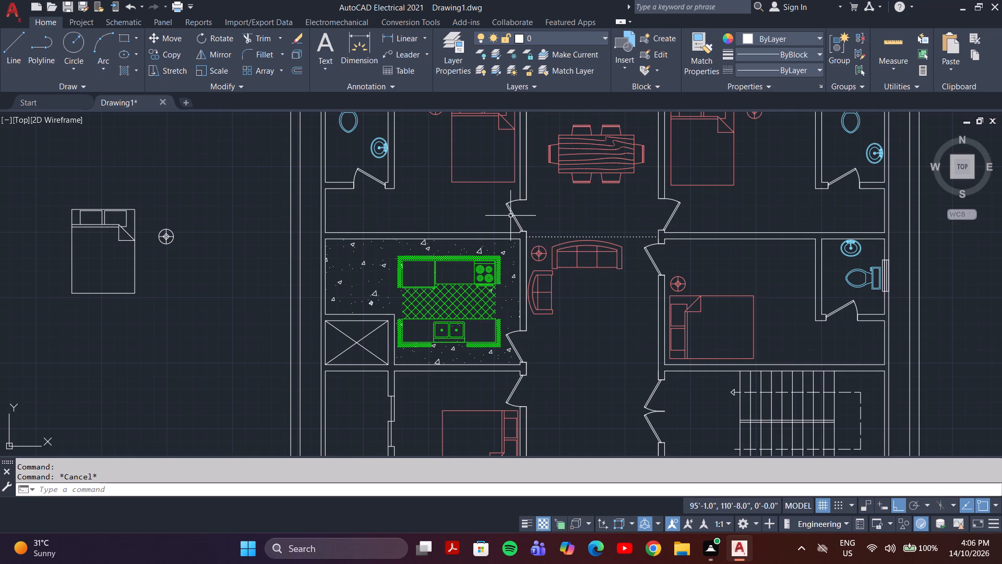
pyautogui.click(511, 212)
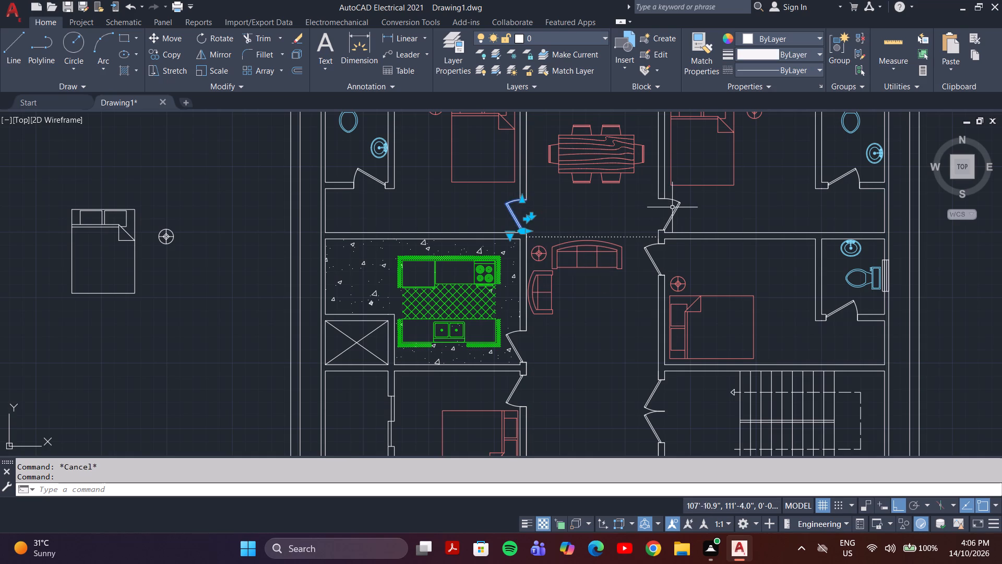
pyautogui.click(674, 211)
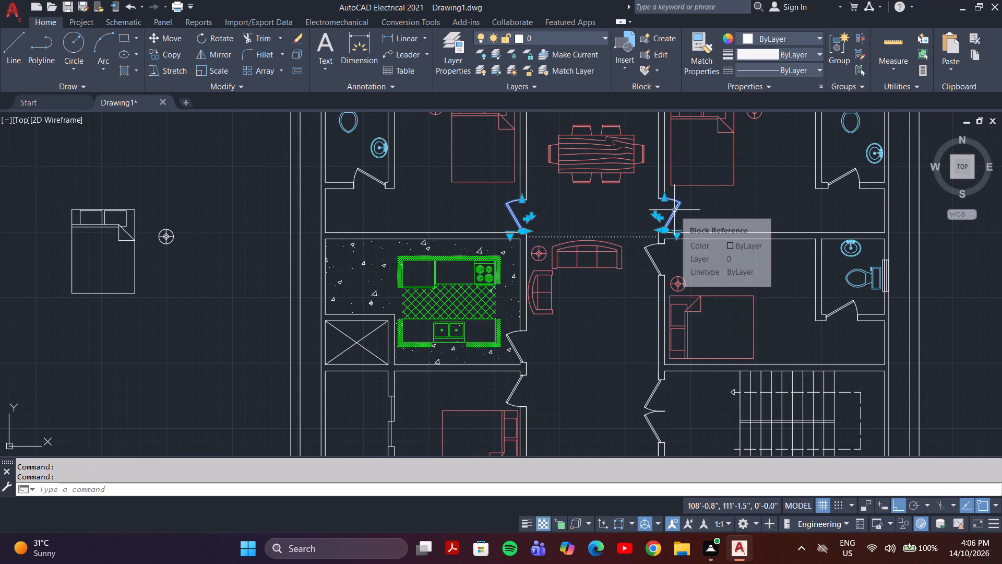
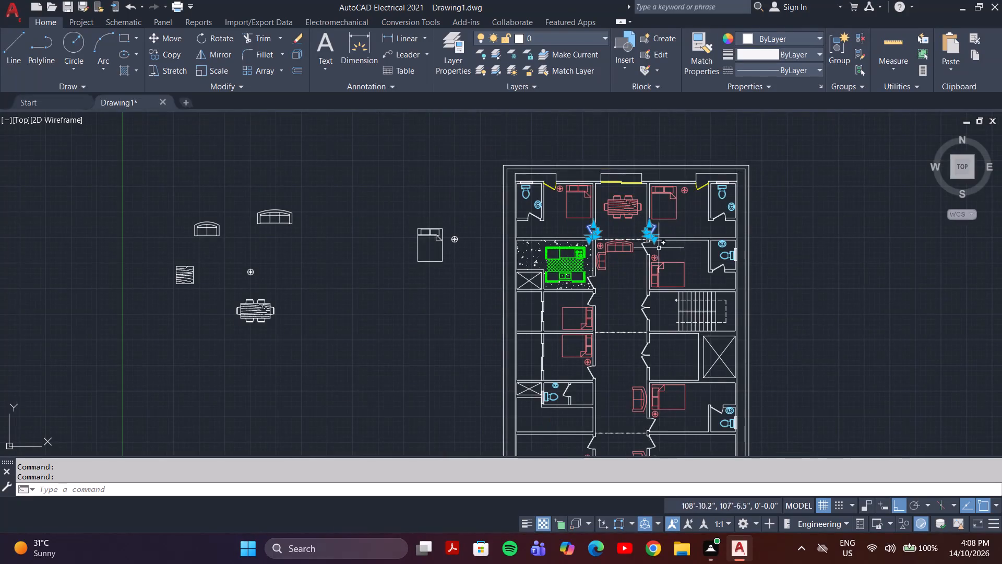
# Assign all remaining white doors in the floor plan, including room, bathroom, double corridor and lower balcony doors, to the doors layer.
pyautogui.scroll(3, 662, 248)
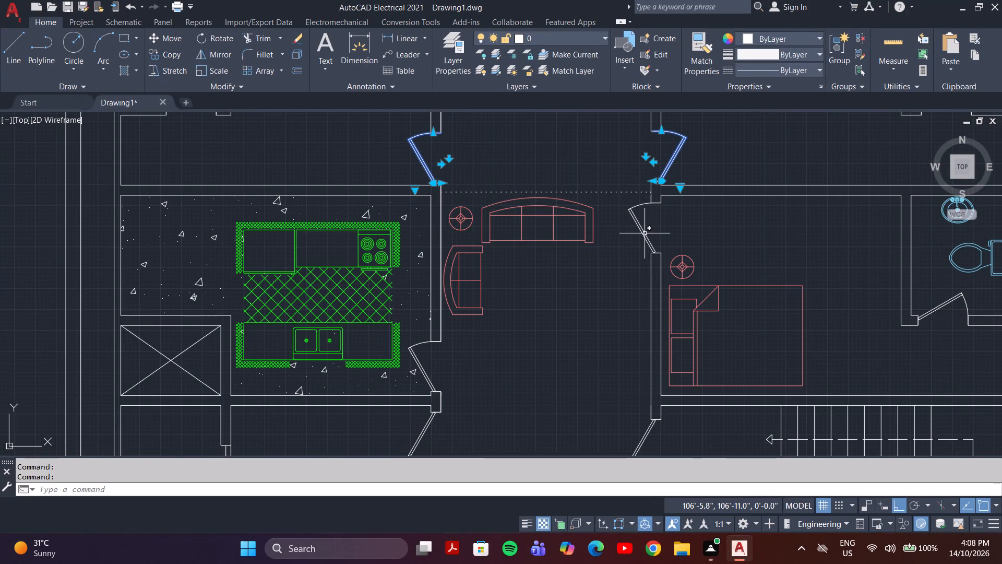
pyautogui.click(644, 233)
pyautogui.scroll(-3, 644, 233)
pyautogui.scroll(1, 589, 347)
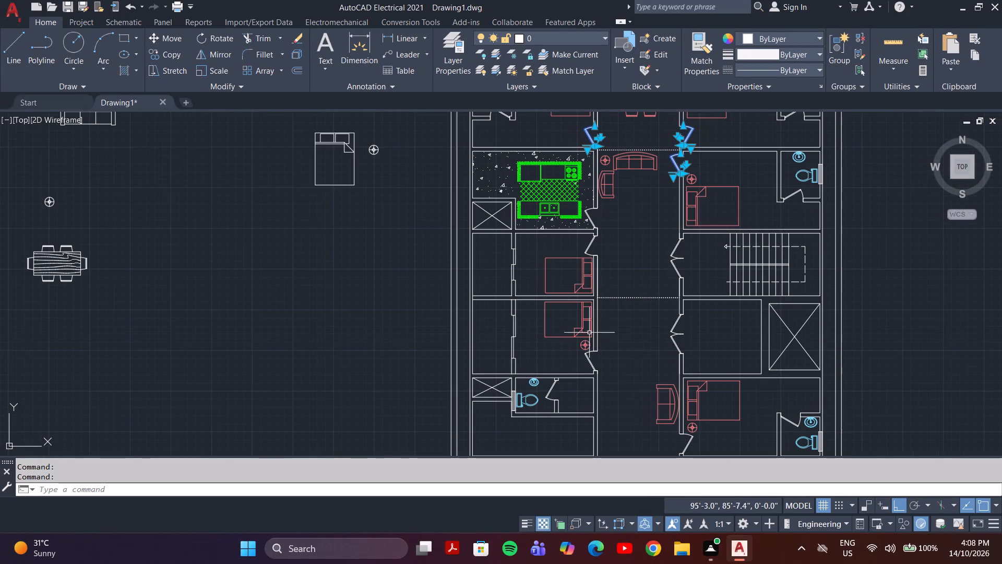
pyautogui.scroll(2, 581, 219)
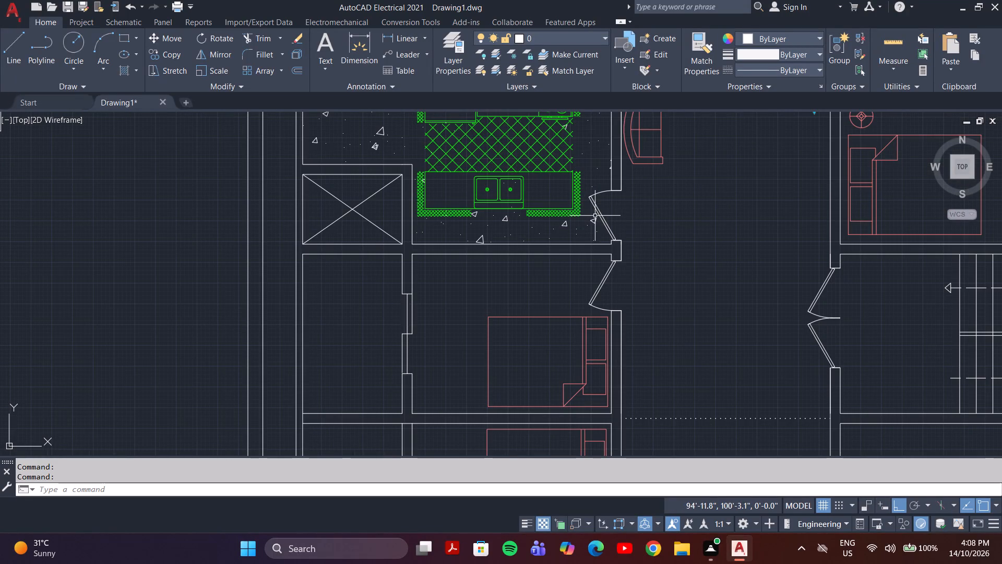
pyautogui.click(600, 213)
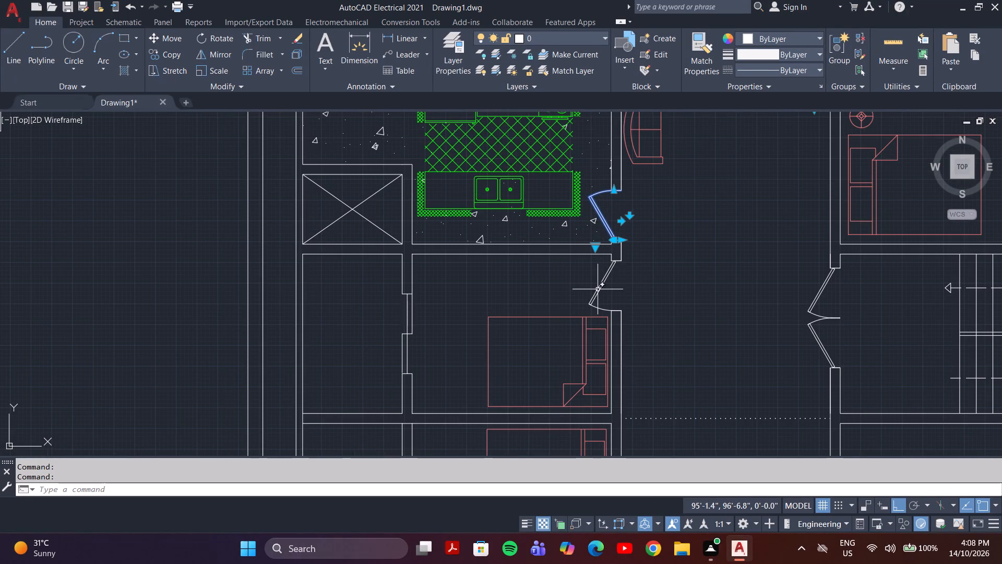
pyautogui.click(598, 289)
pyautogui.click(825, 281)
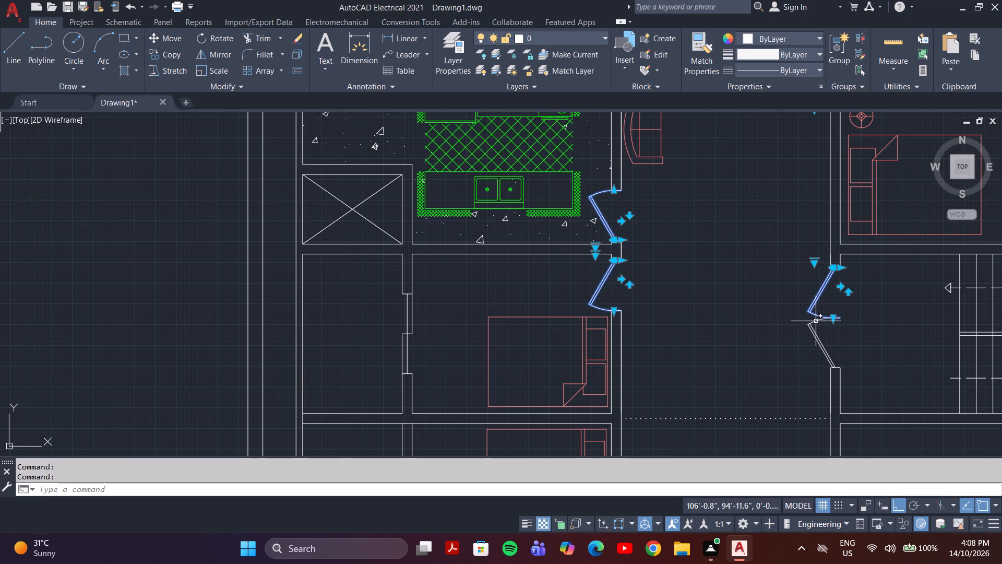
pyautogui.click(813, 331)
pyautogui.scroll(-4, 813, 330)
pyautogui.scroll(1, 829, 295)
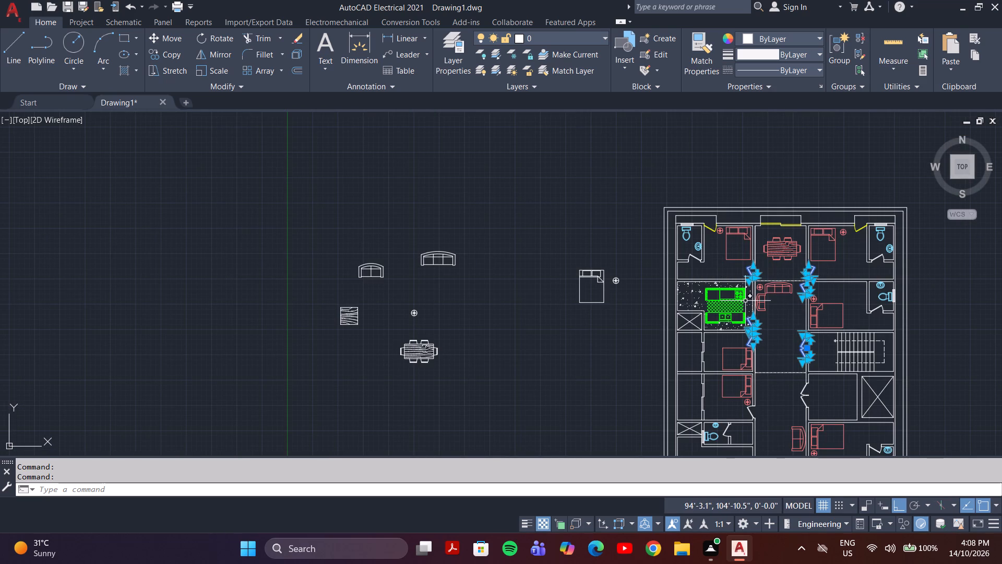
pyautogui.scroll(2, 679, 262)
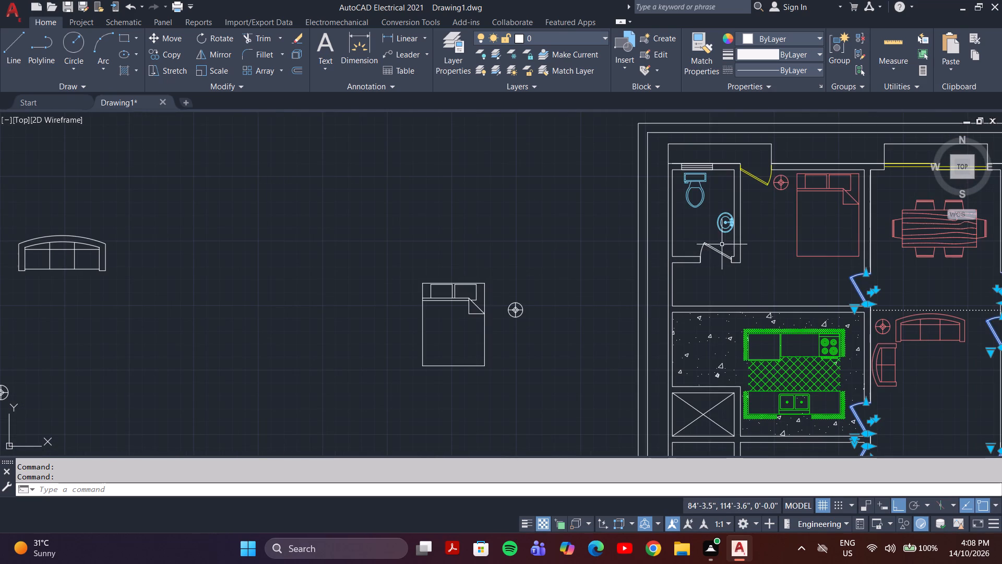
pyautogui.click(715, 251)
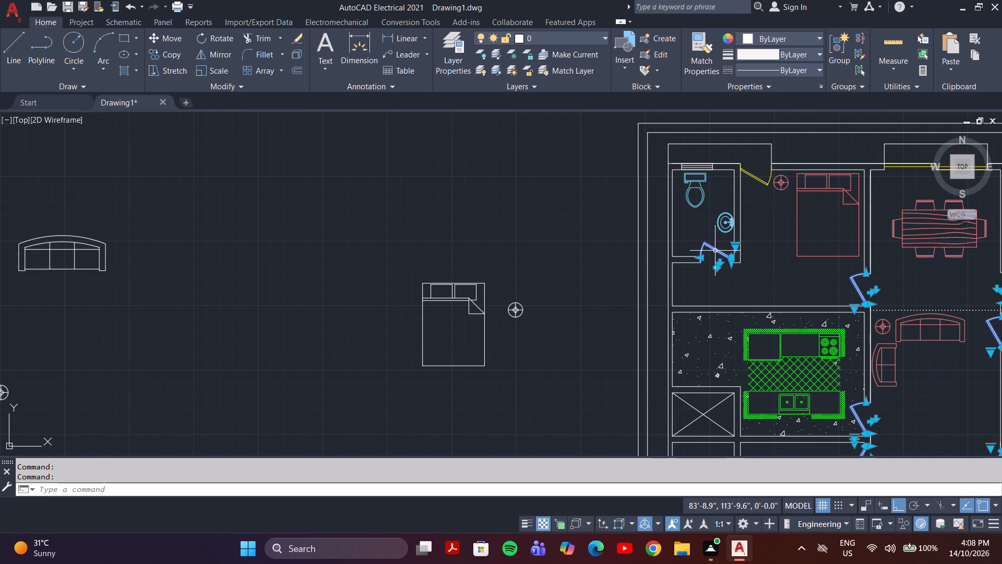
pyautogui.scroll(-2, 717, 253)
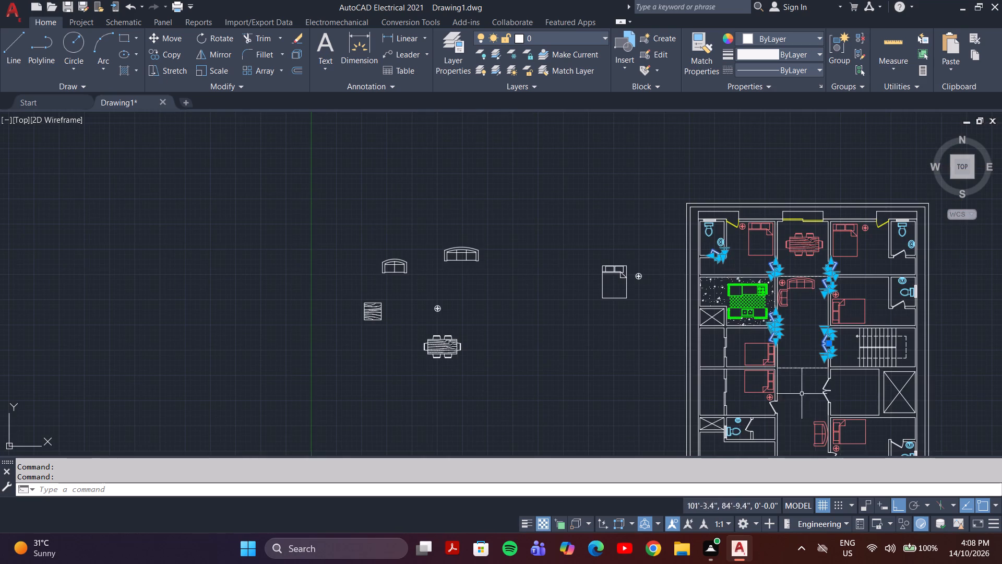
pyautogui.scroll(2, 809, 413)
pyautogui.scroll(-1, 809, 386)
pyautogui.click(836, 359)
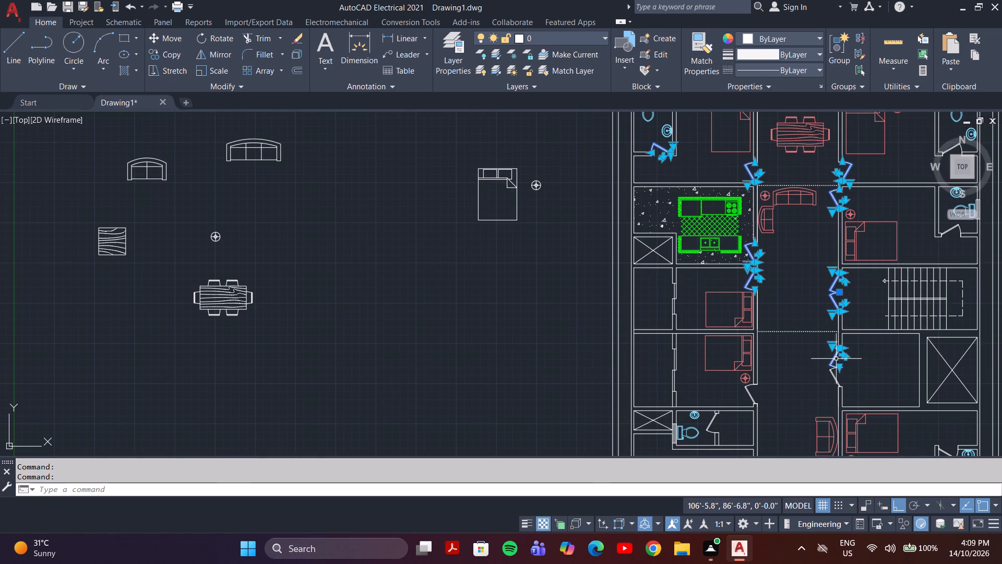
pyautogui.click(831, 379)
pyautogui.click(833, 375)
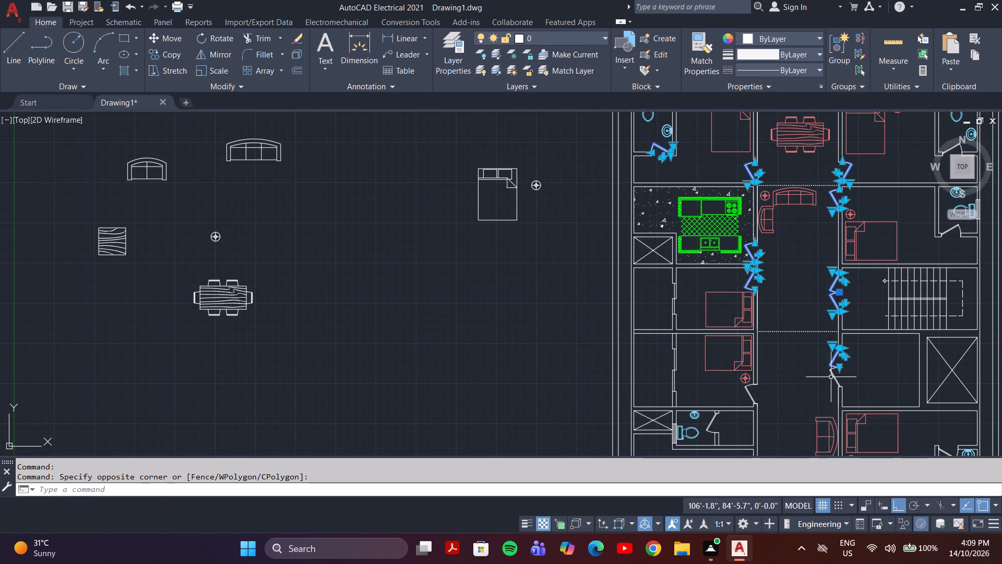
pyautogui.click(835, 375)
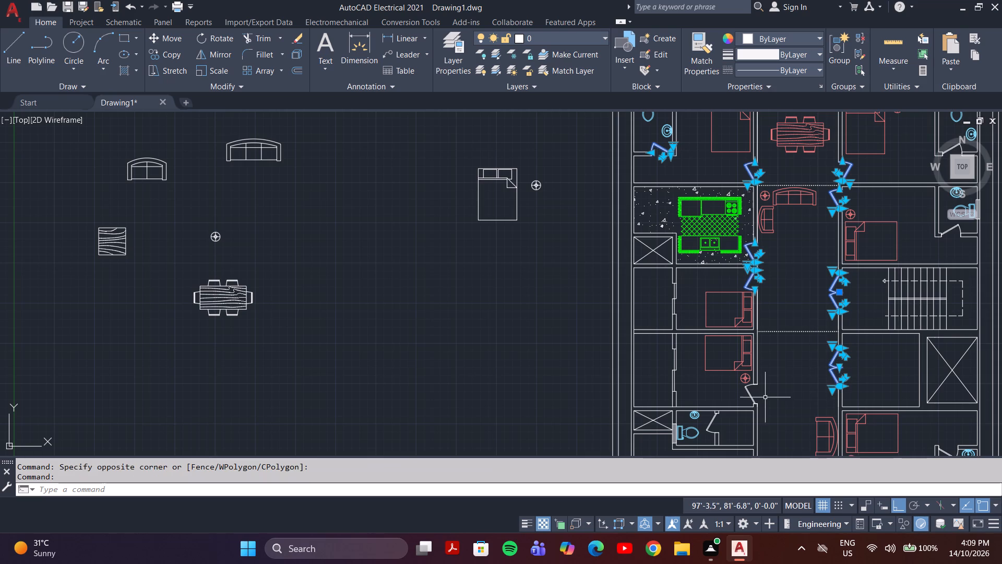
pyautogui.click(750, 395)
pyautogui.scroll(-3, 749, 390)
pyautogui.scroll(3, 745, 448)
pyautogui.click(720, 270)
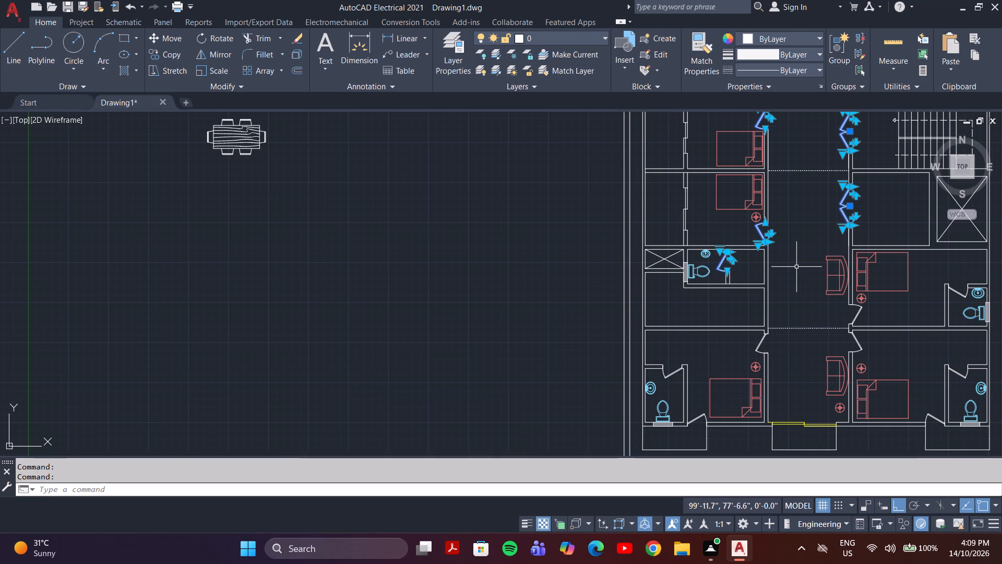
pyautogui.click(763, 342)
pyautogui.click(674, 372)
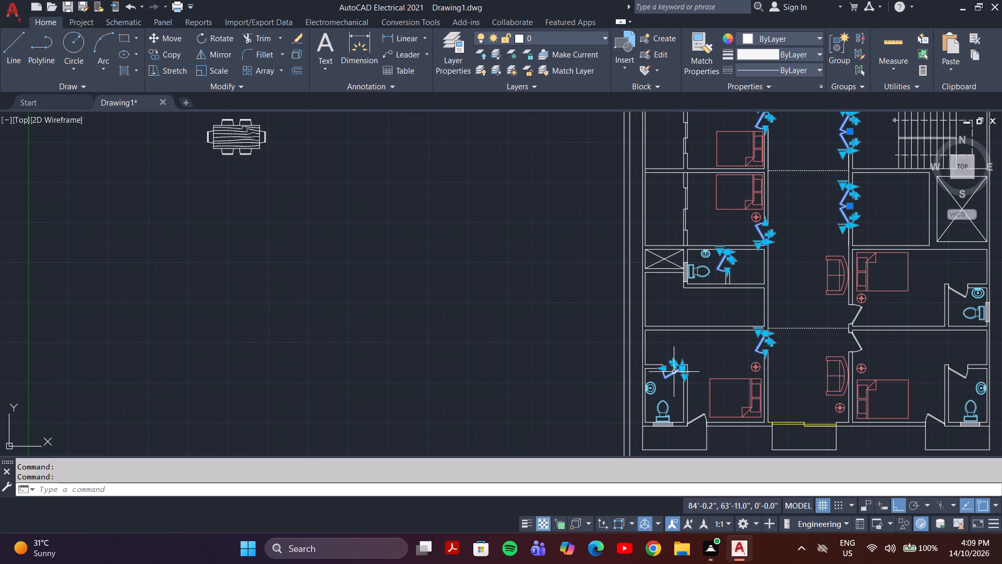
pyautogui.click(860, 345)
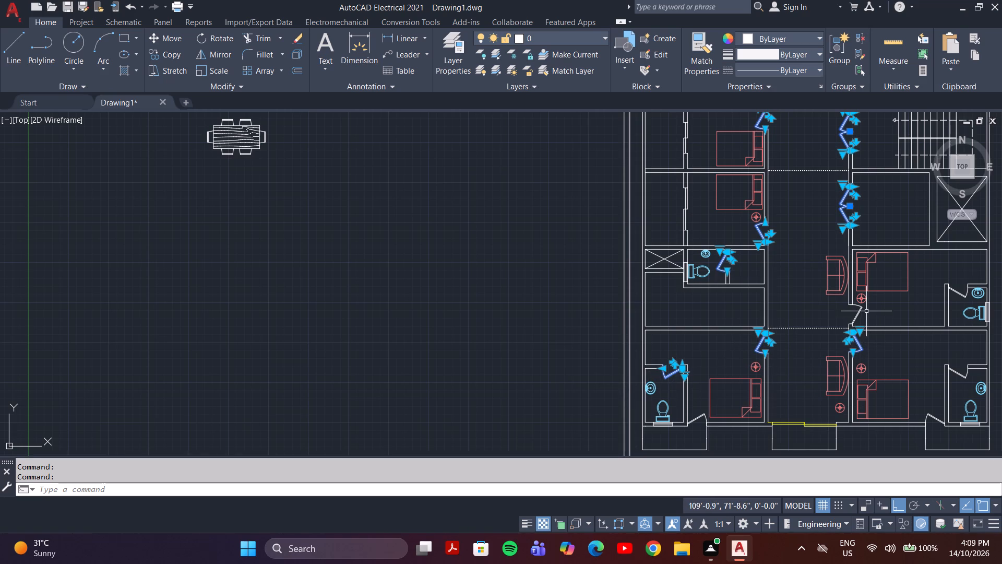
pyautogui.click(856, 310)
pyautogui.click(856, 322)
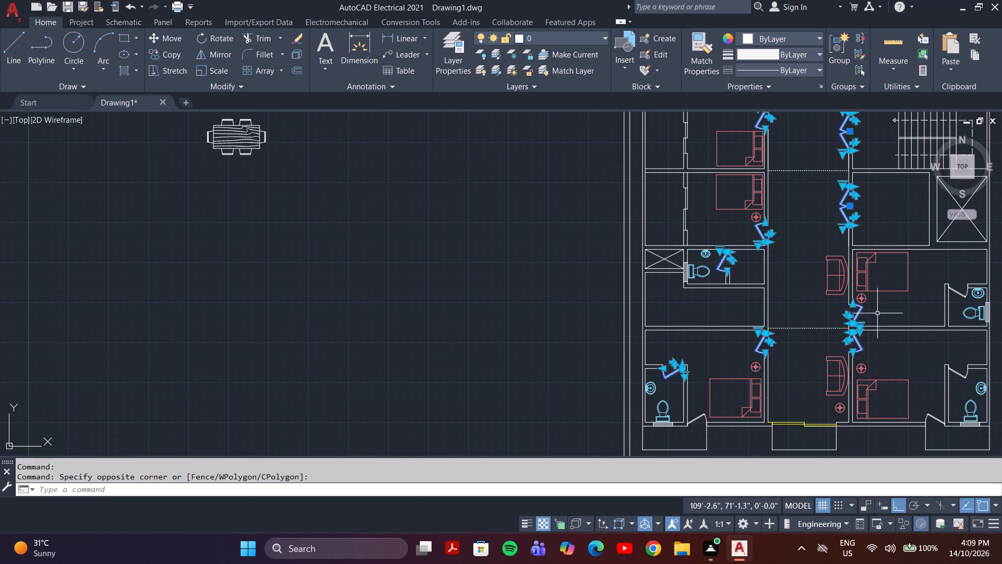
pyautogui.click(962, 375)
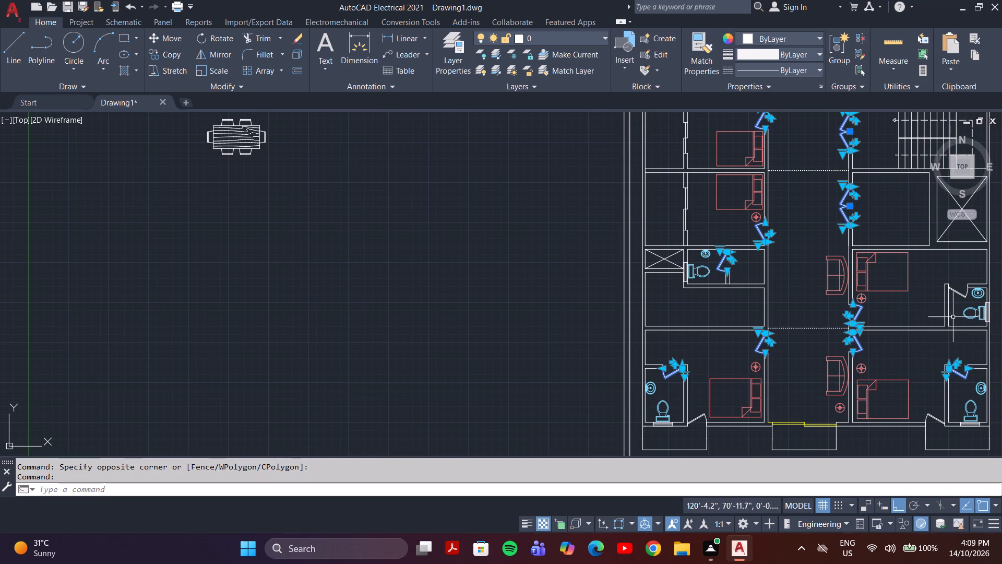
pyautogui.click(963, 297)
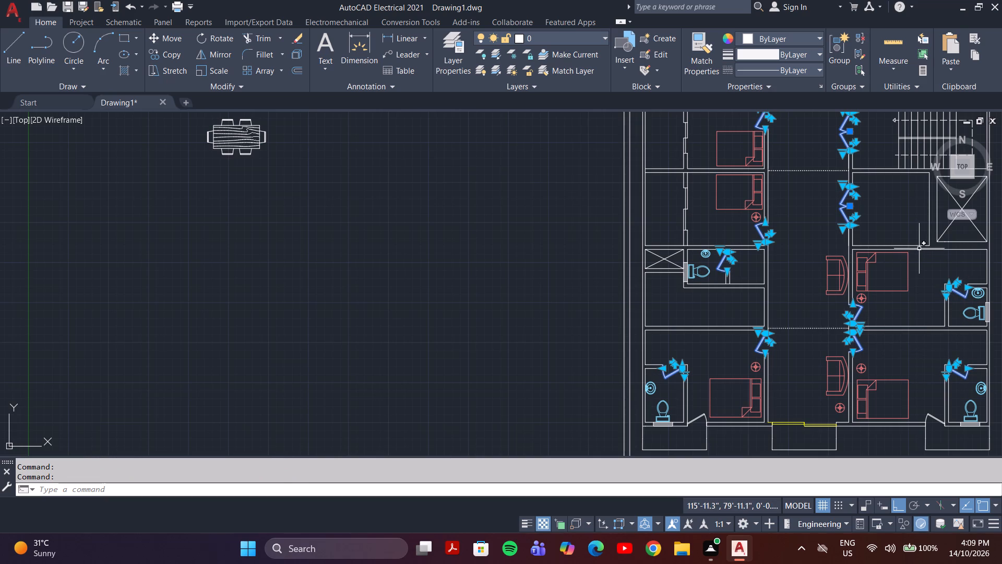
pyautogui.scroll(-1, 922, 260)
pyautogui.scroll(1, 940, 380)
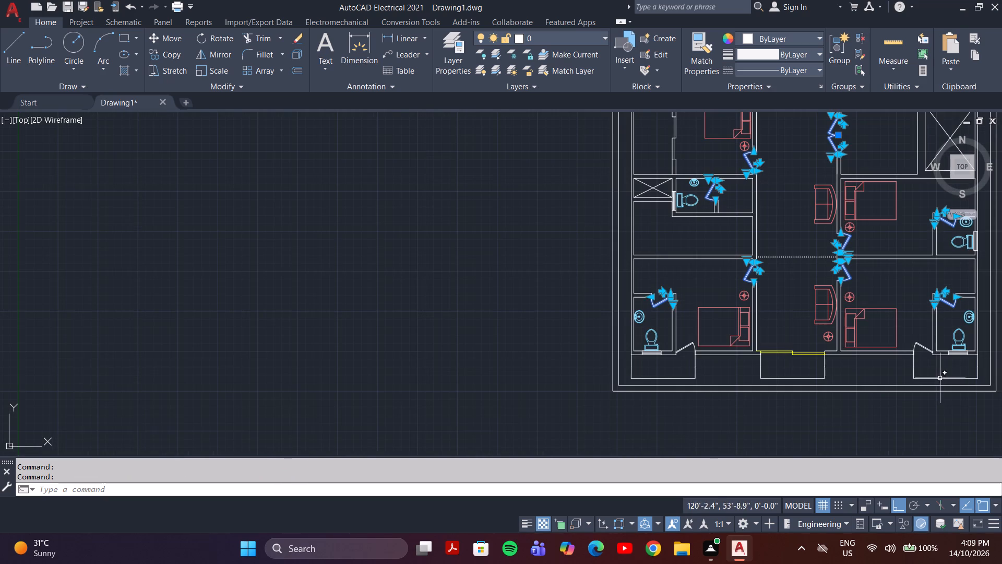
pyautogui.click(923, 348)
pyautogui.click(683, 348)
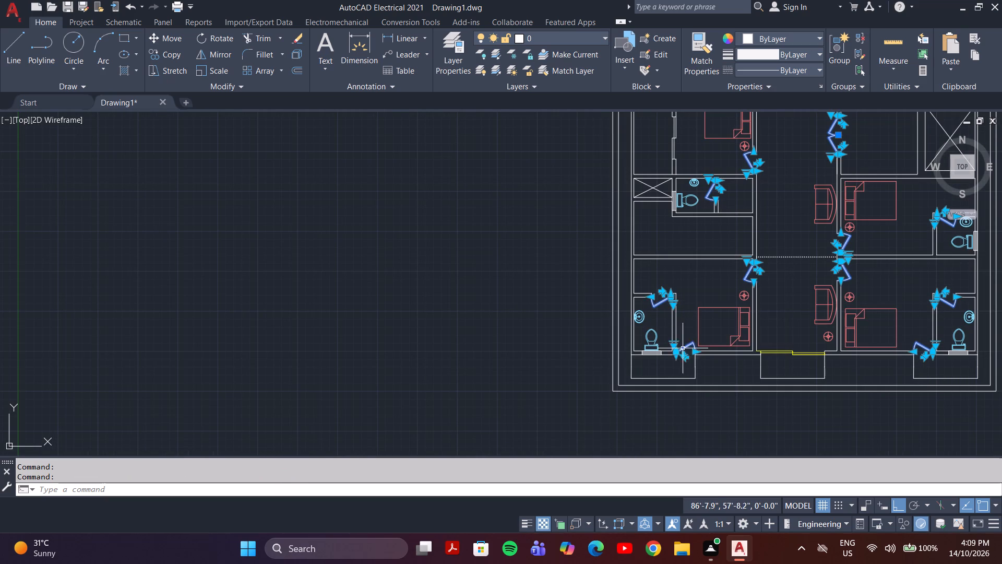
pyautogui.scroll(-3, 858, 366)
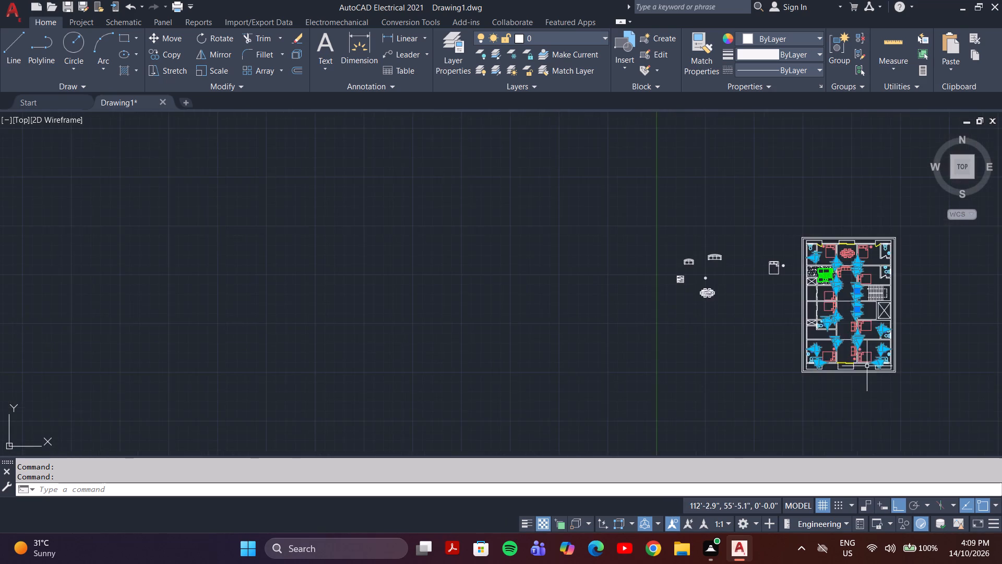
pyautogui.scroll(2, 888, 316)
pyautogui.scroll(1, 875, 264)
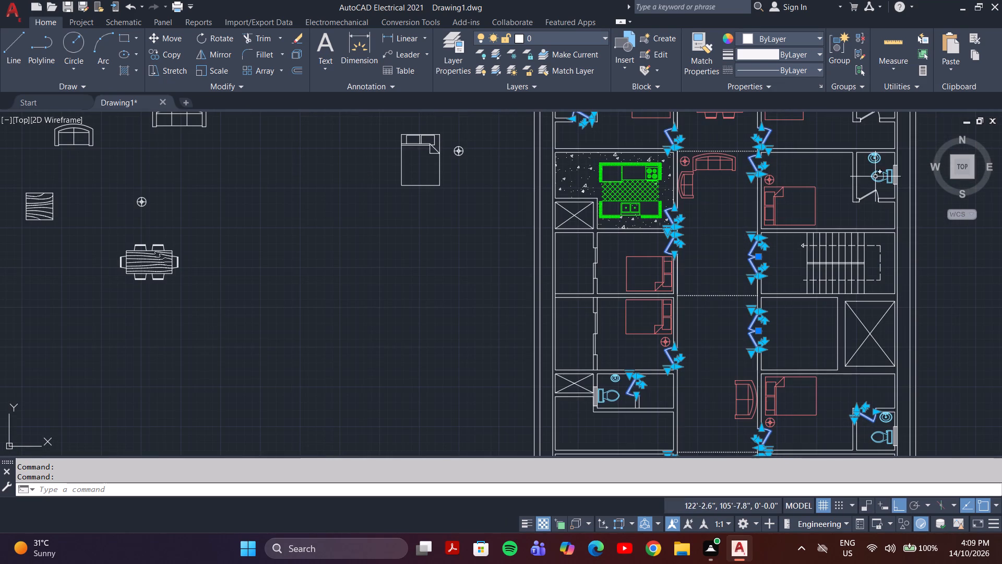
pyautogui.click(873, 193)
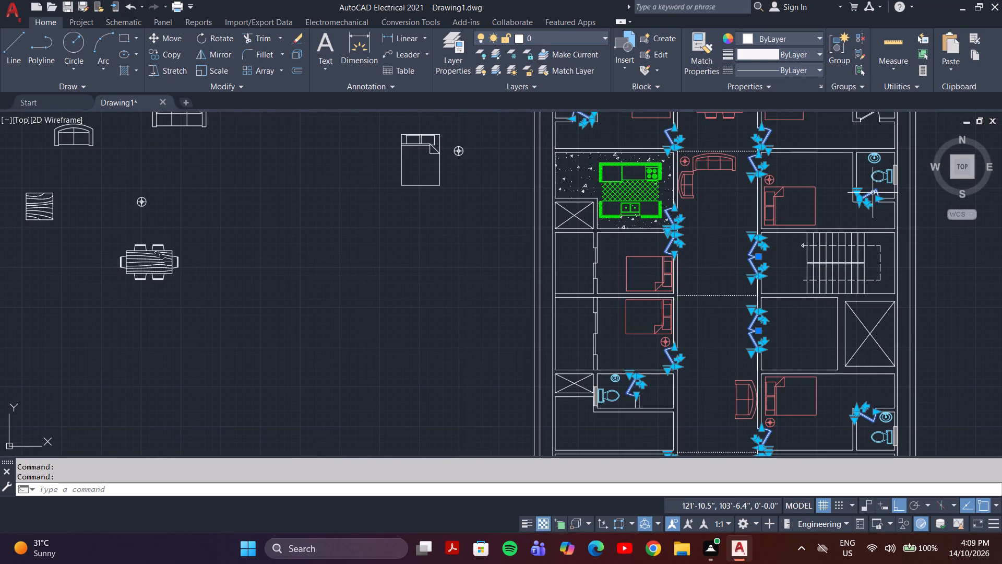
pyautogui.scroll(-2, 873, 190)
pyautogui.scroll(3, 872, 160)
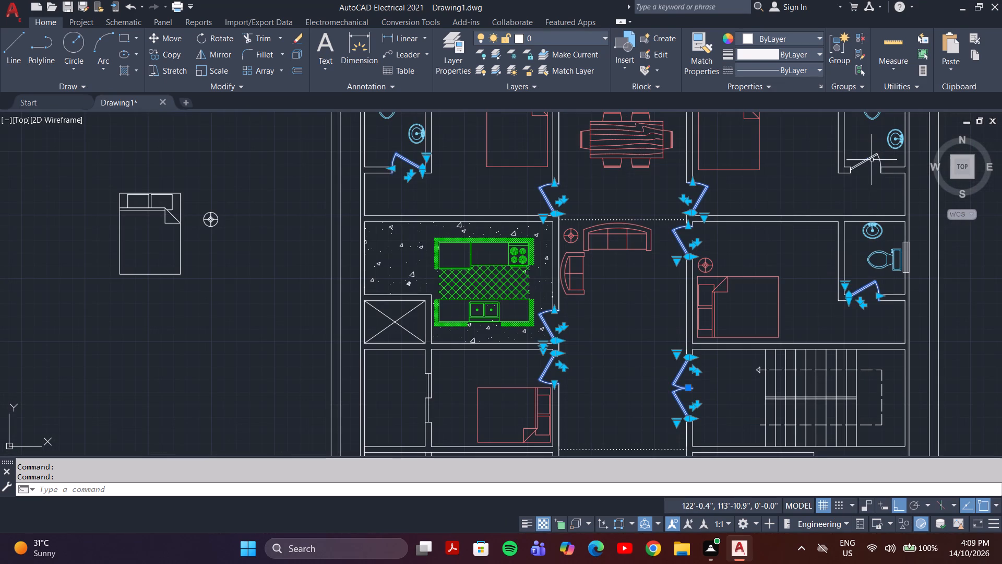
pyautogui.click(872, 160)
pyautogui.scroll(-2, 865, 161)
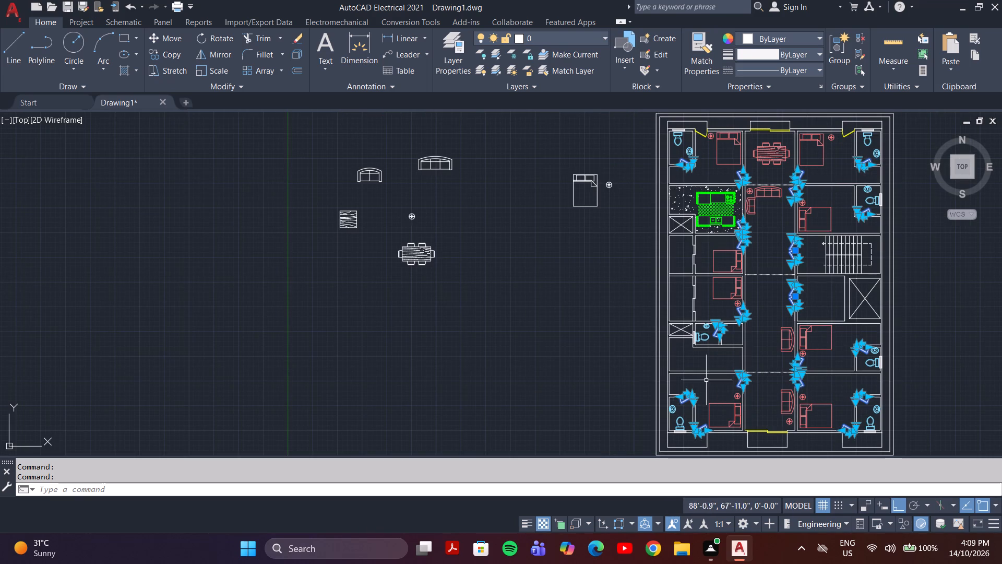
pyautogui.scroll(2, 709, 347)
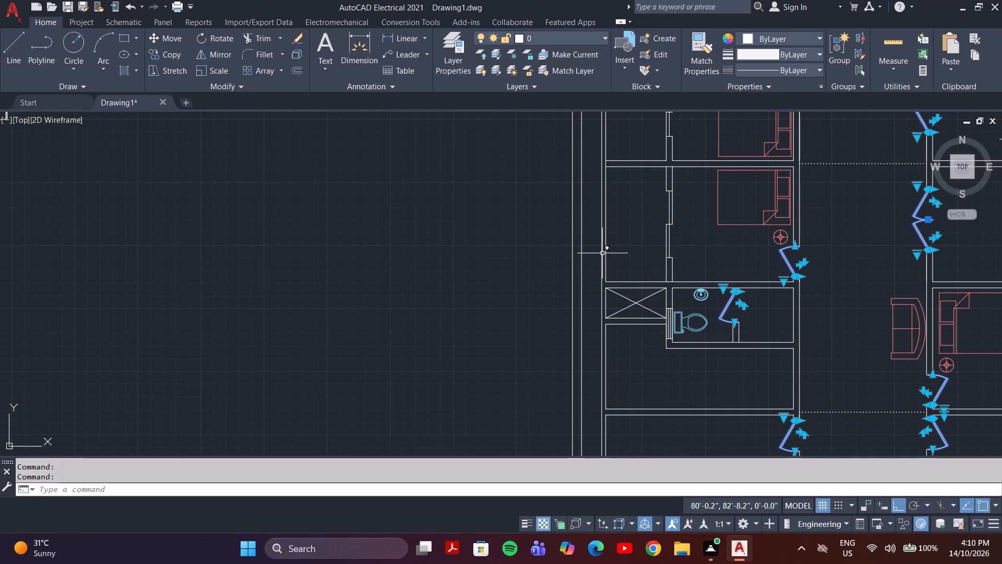
pyautogui.click(605, 40)
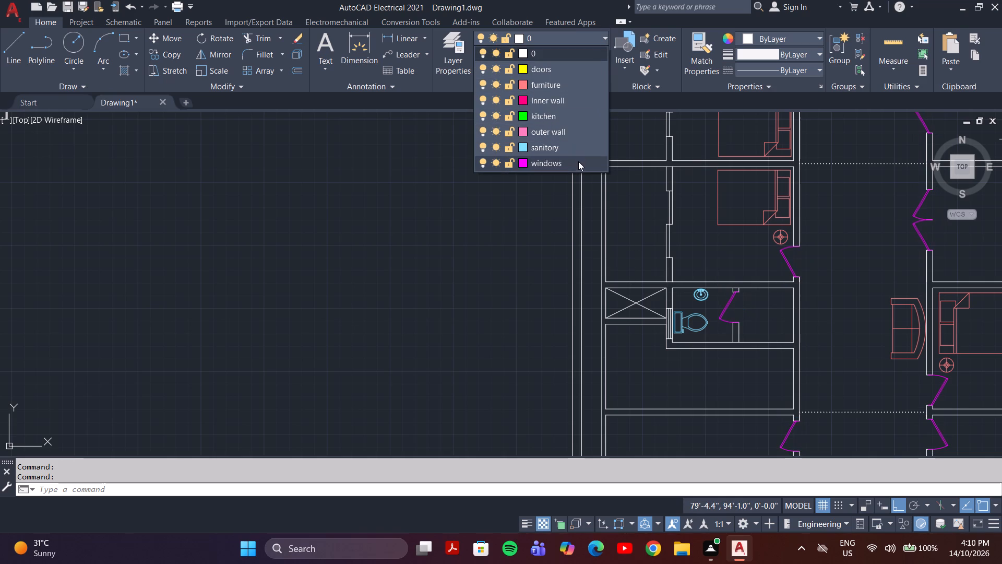
pyautogui.click(560, 67)
pyautogui.scroll(-2, 767, 283)
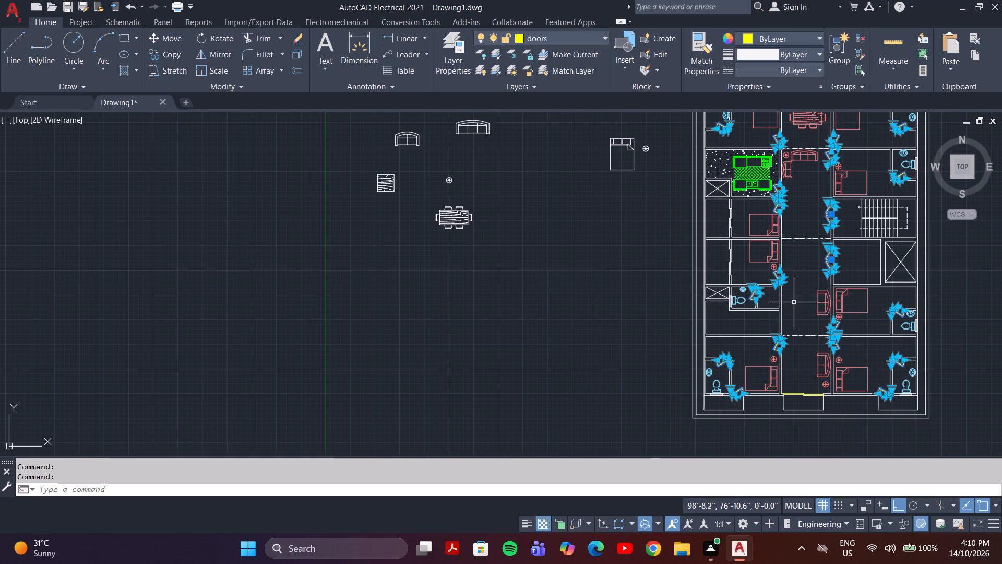
pyautogui.press('Escape')
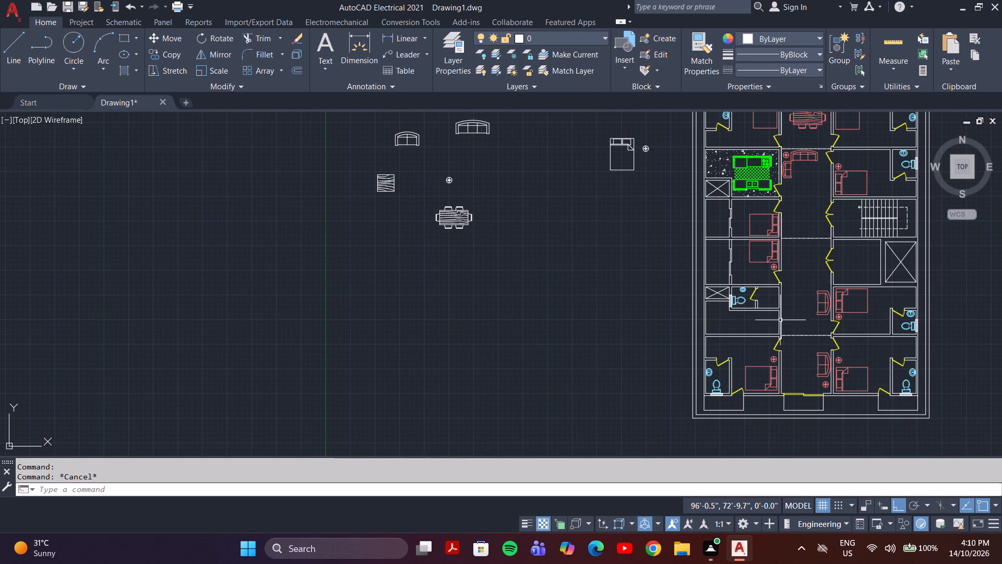
# Inspect the whole floor plan and the central corridor area to check the layer colours of the doors and other elements.
pyautogui.scroll(3, 789, 324)
pyautogui.scroll(-5, 784, 284)
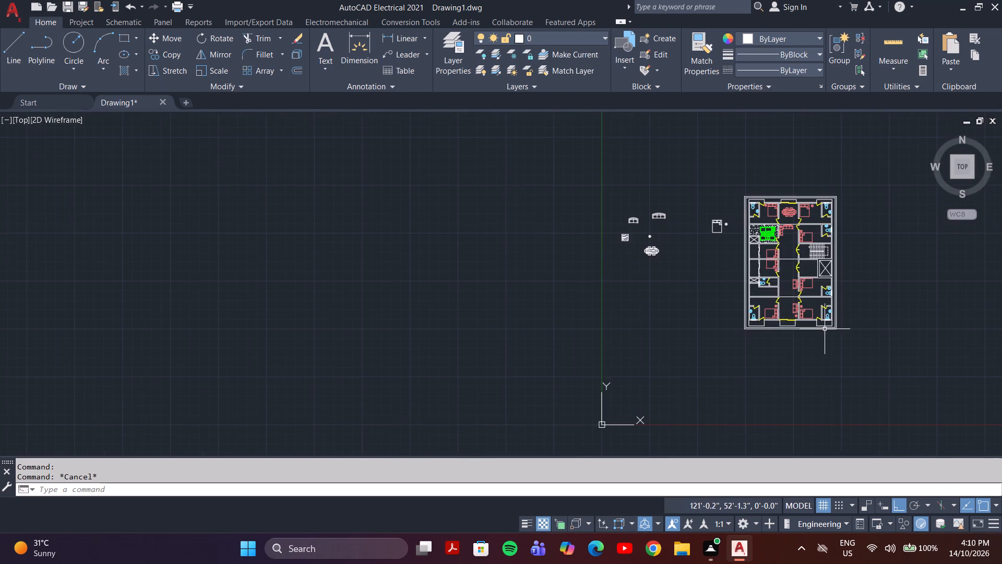
pyautogui.scroll(2, 826, 328)
pyautogui.scroll(-1, 819, 293)
pyautogui.scroll(-1, 794, 203)
pyautogui.scroll(1, 809, 186)
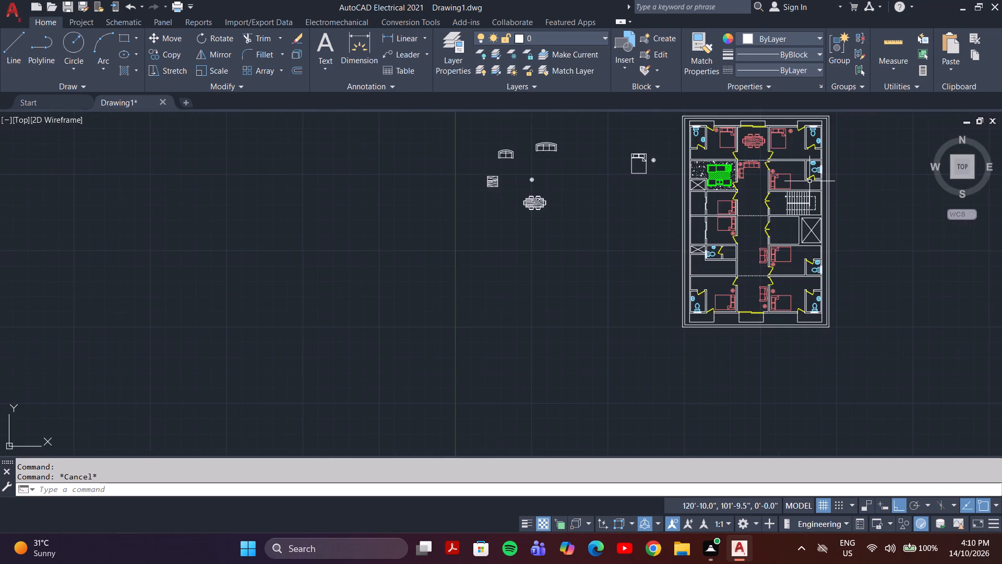
pyautogui.scroll(1, 811, 175)
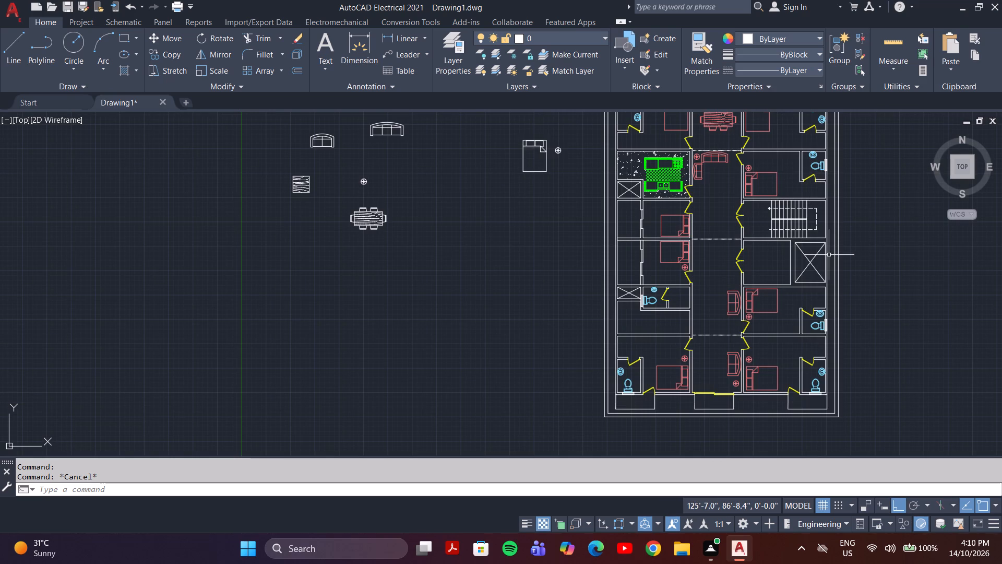
pyautogui.scroll(1, 737, 279)
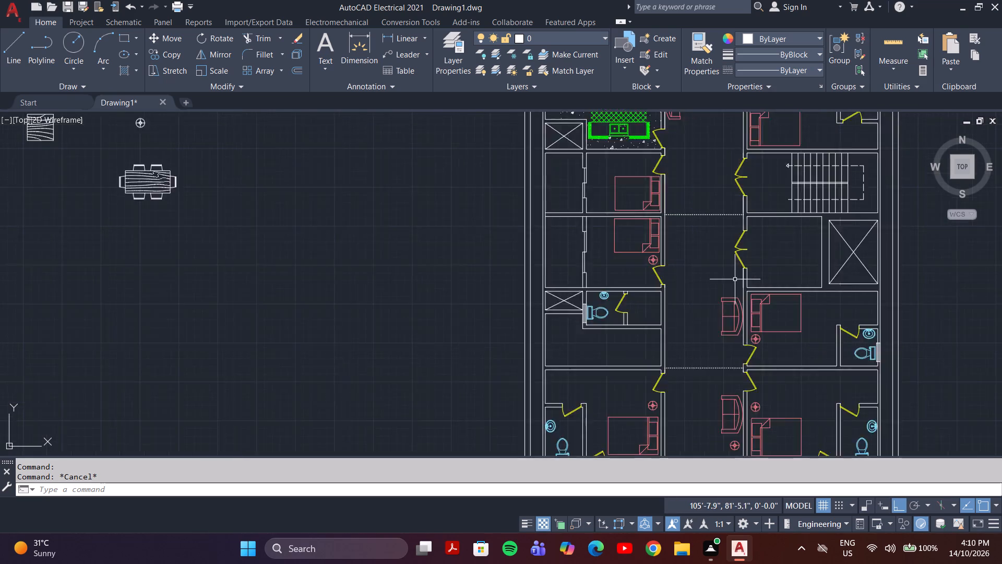
pyautogui.scroll(2, 735, 279)
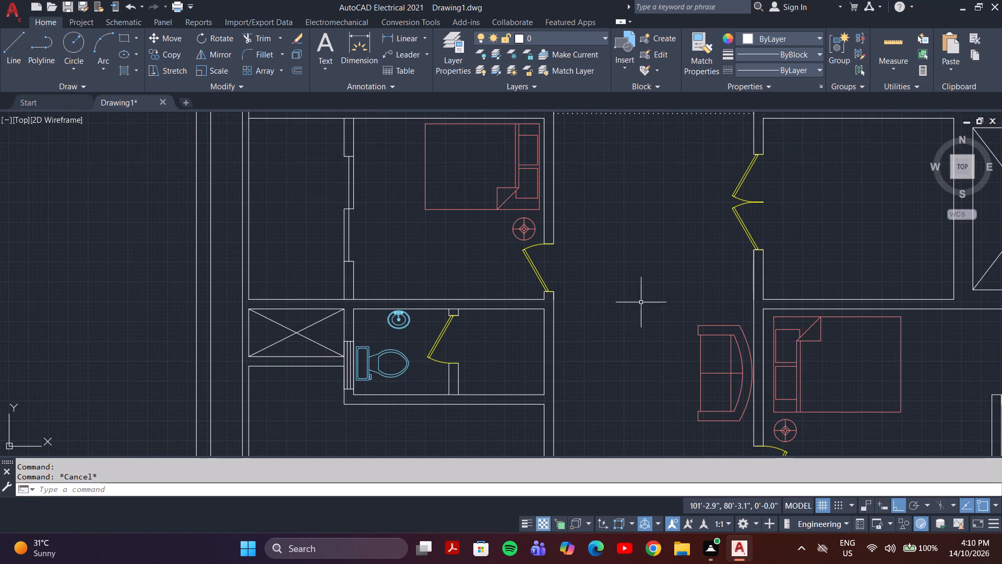
pyautogui.scroll(4, 533, 303)
pyautogui.scroll(-9, 588, 287)
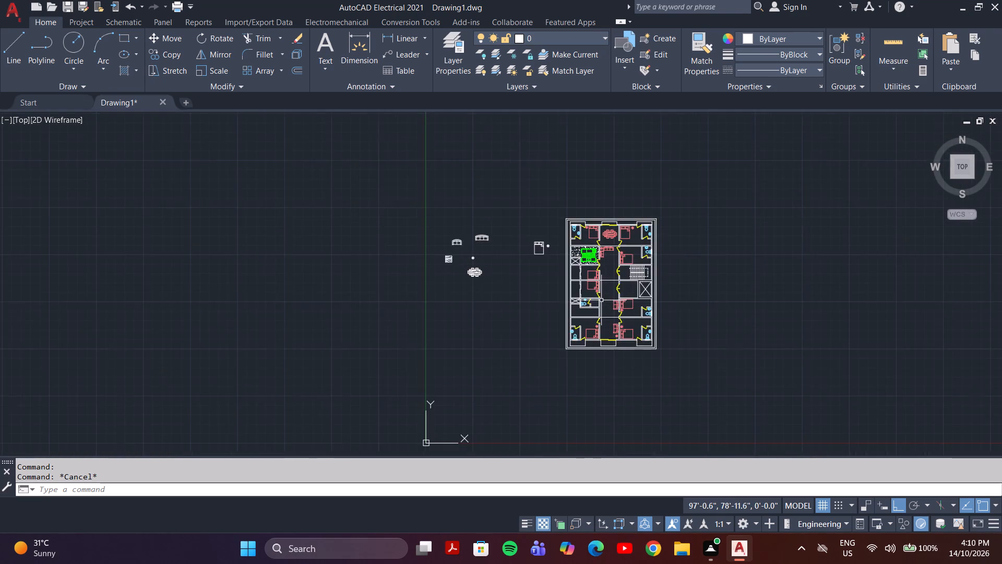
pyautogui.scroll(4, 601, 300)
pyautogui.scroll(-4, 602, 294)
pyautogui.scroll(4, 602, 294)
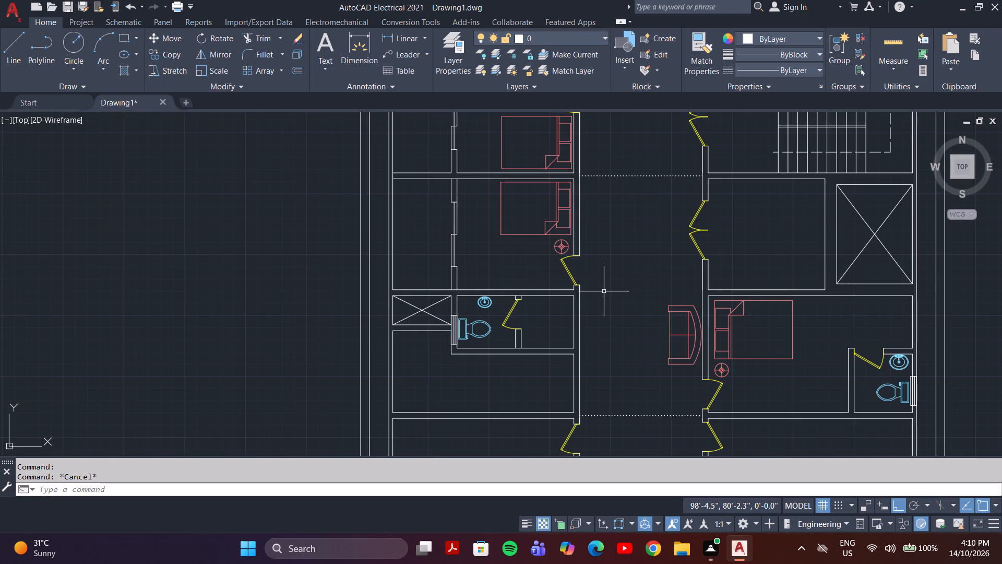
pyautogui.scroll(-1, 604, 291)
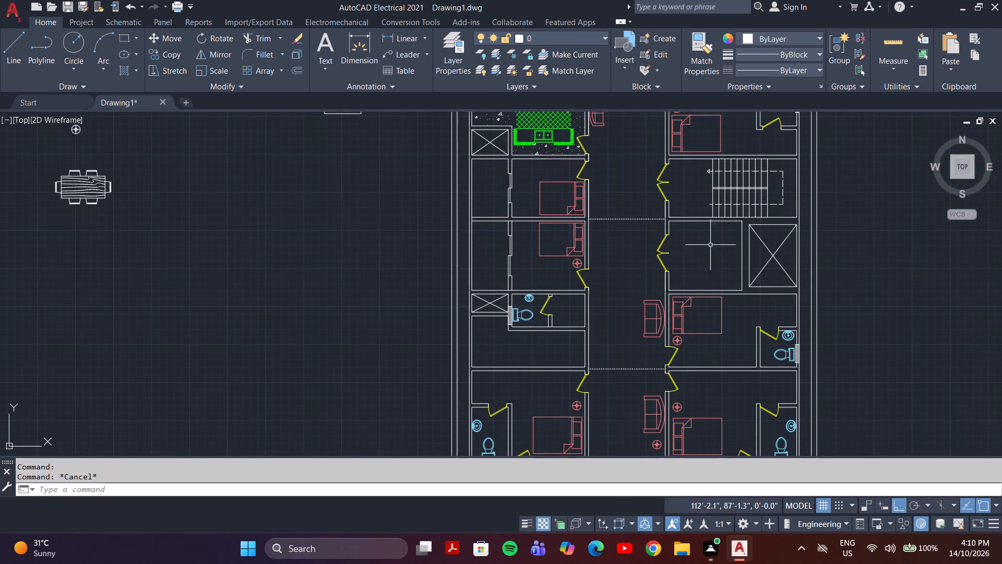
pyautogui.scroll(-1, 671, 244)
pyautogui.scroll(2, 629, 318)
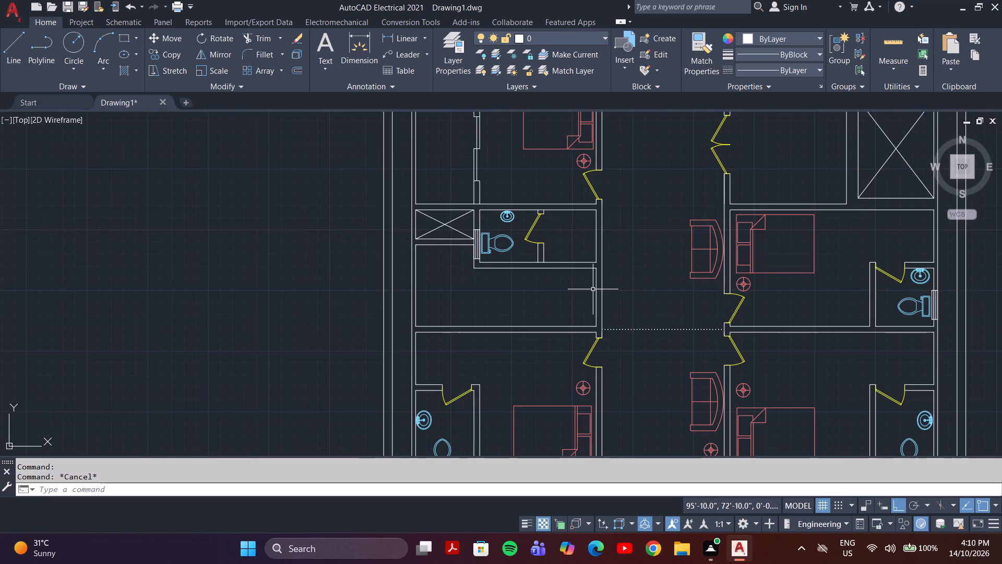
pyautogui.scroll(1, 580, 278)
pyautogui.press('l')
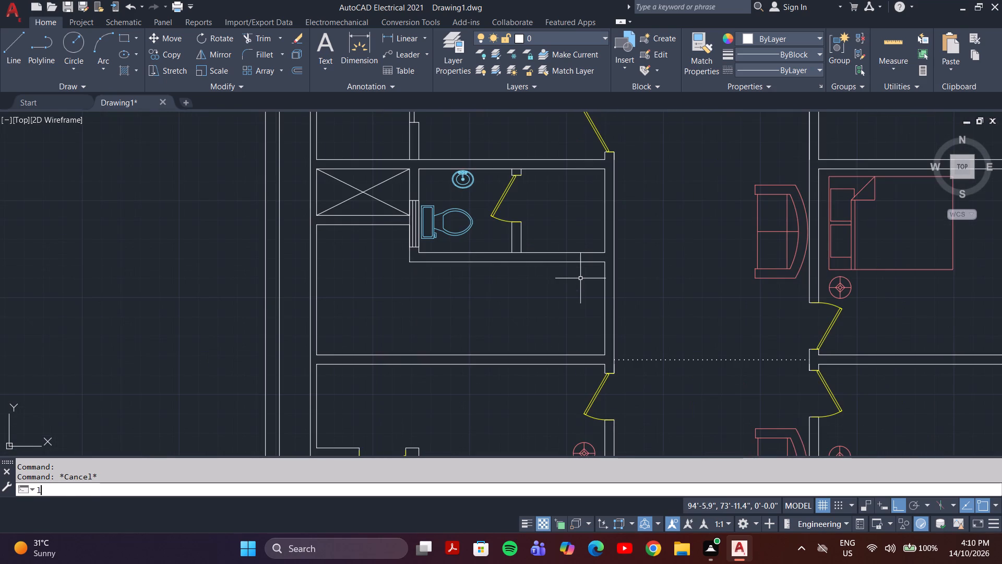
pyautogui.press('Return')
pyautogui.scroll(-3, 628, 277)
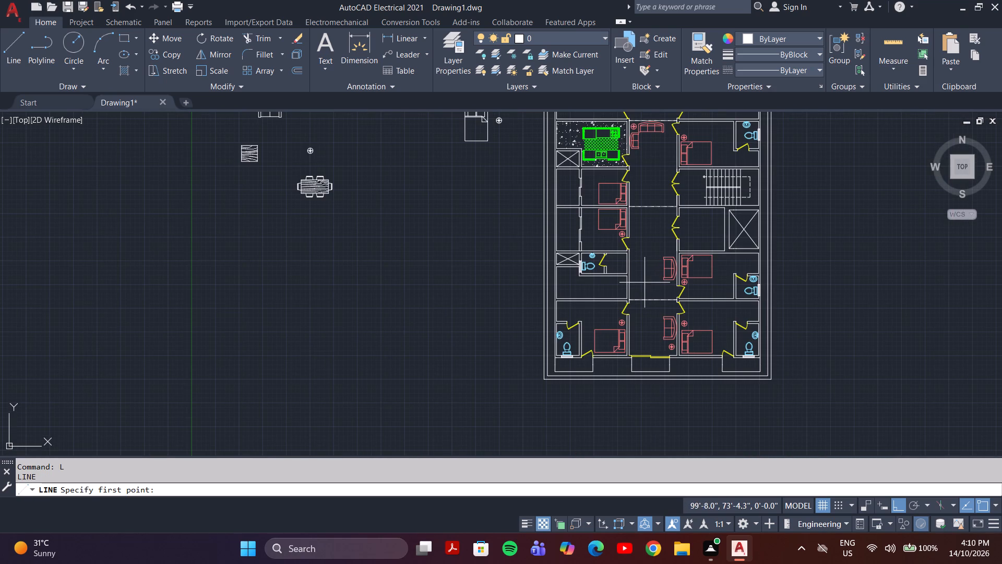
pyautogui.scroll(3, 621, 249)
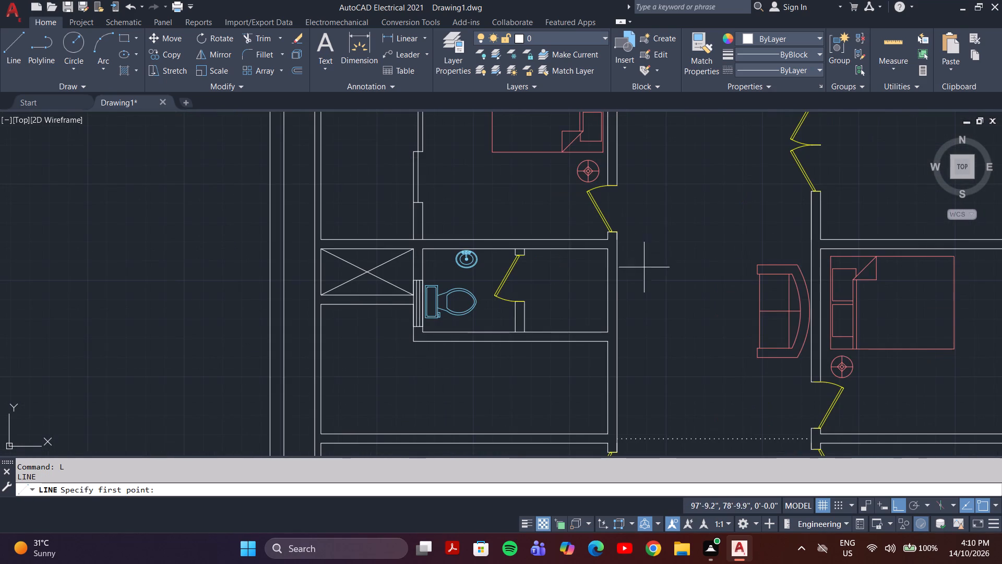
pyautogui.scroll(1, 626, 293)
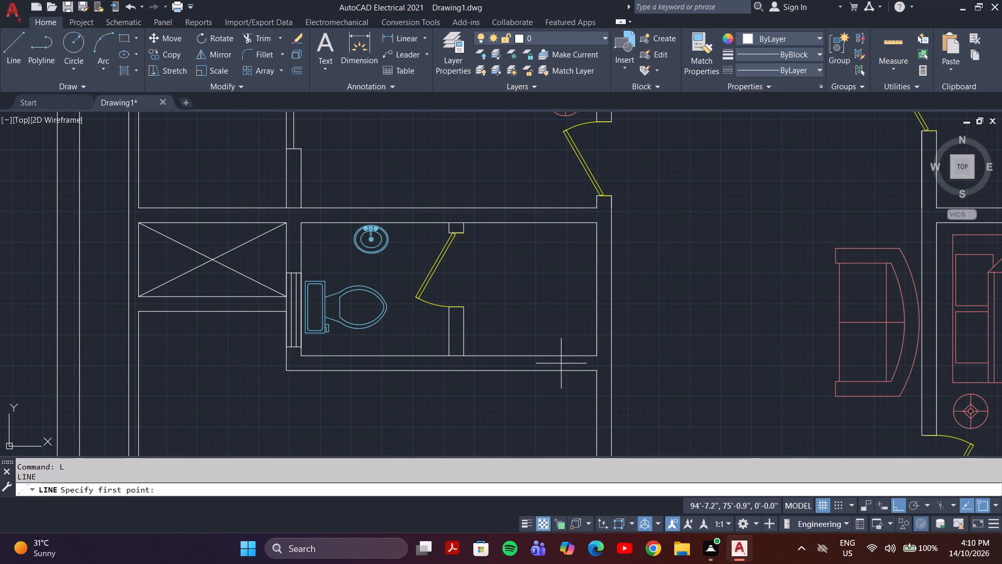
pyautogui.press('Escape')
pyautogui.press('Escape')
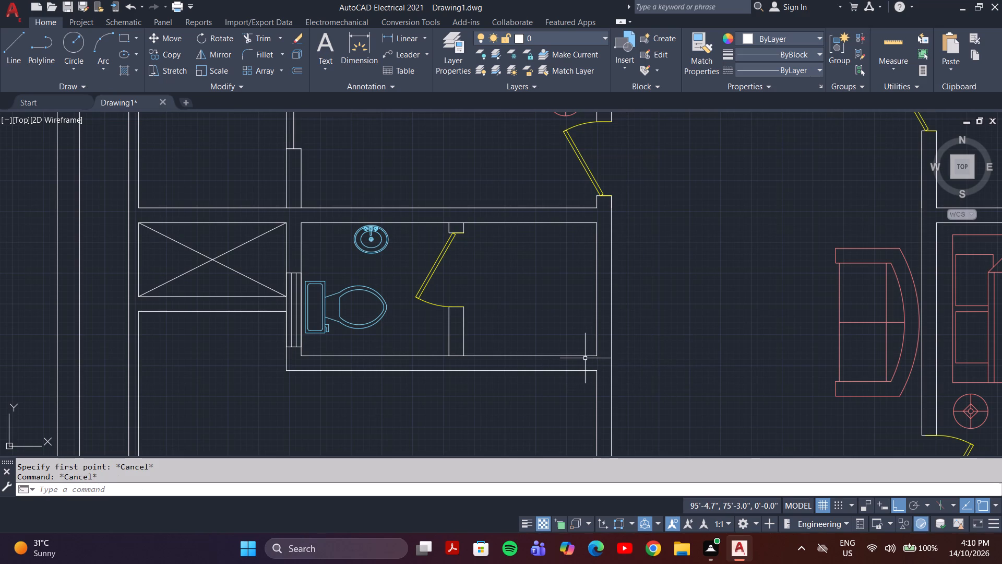
# Extend the inner upper and lower wall lines of the toilet's entrance space to the corridor wall's outer face.
pyautogui.press('e')
pyautogui.press('x')
pyautogui.press('Return')
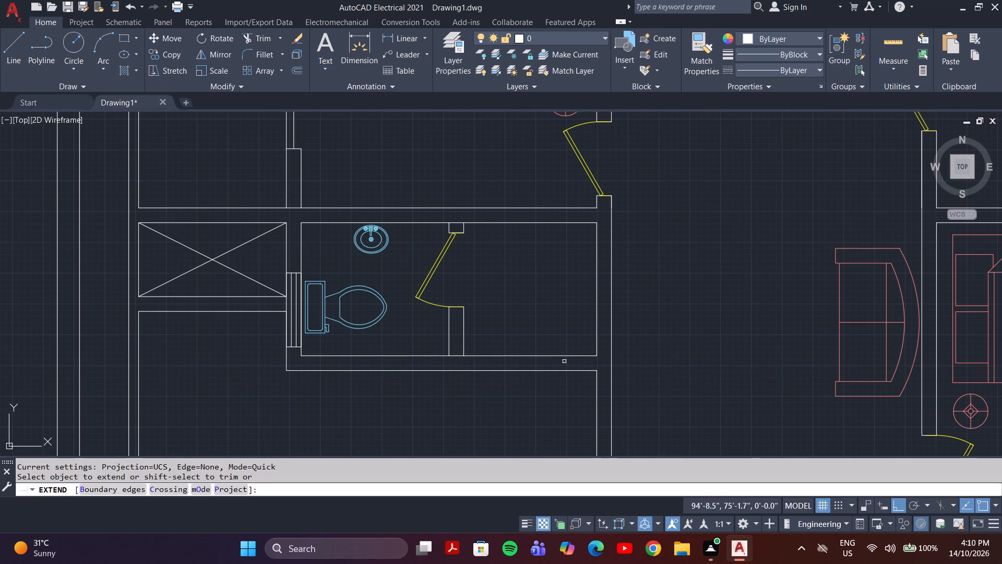
pyautogui.click(565, 356)
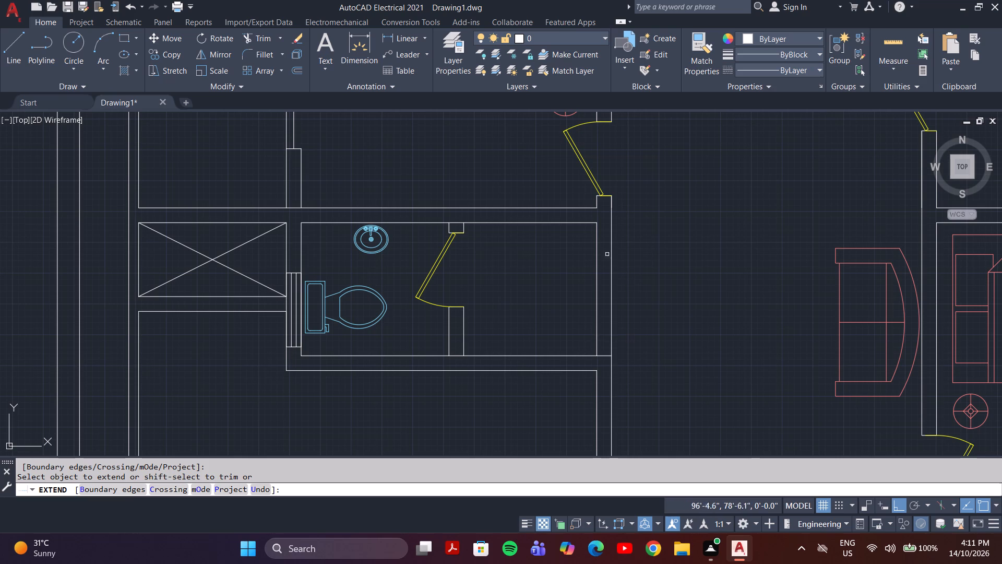
pyautogui.click(579, 224)
pyautogui.press('Escape')
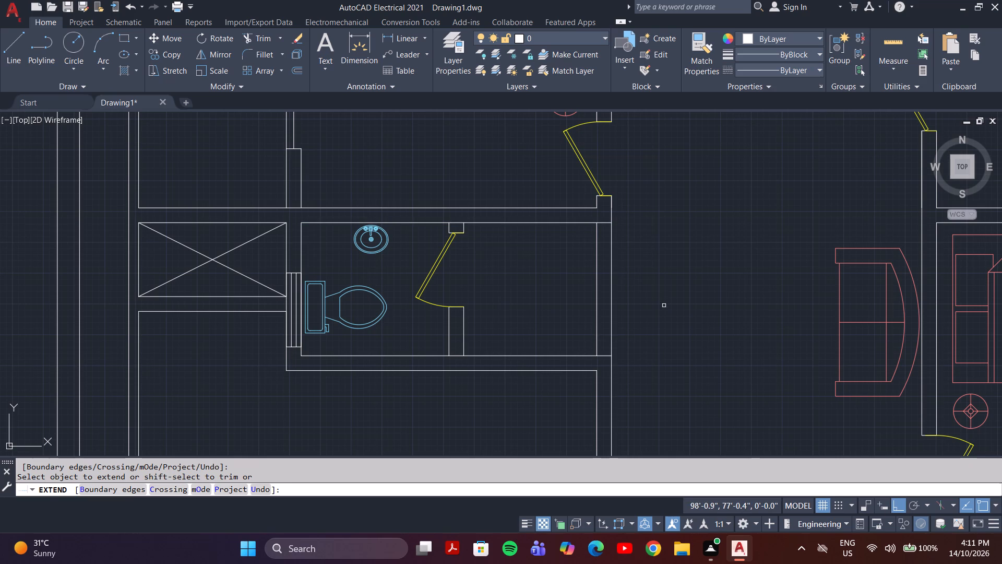
# Trim both corridor wall lines between the extended lines to open the toilet's entrance space onto the corridor.
pyautogui.write('tr')
pyautogui.press('Return')
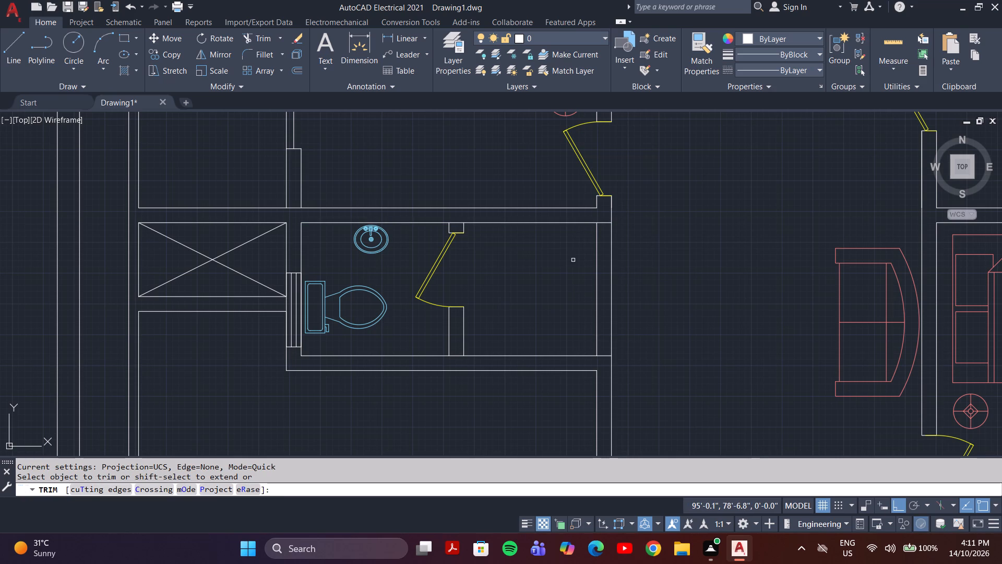
pyautogui.moveTo(573, 261); pyautogui.dragTo(638, 285)
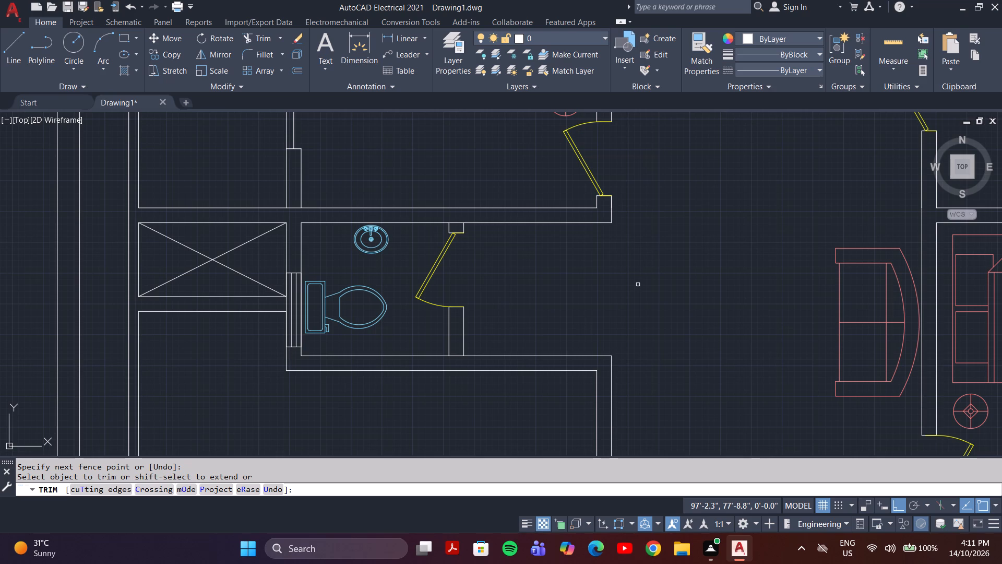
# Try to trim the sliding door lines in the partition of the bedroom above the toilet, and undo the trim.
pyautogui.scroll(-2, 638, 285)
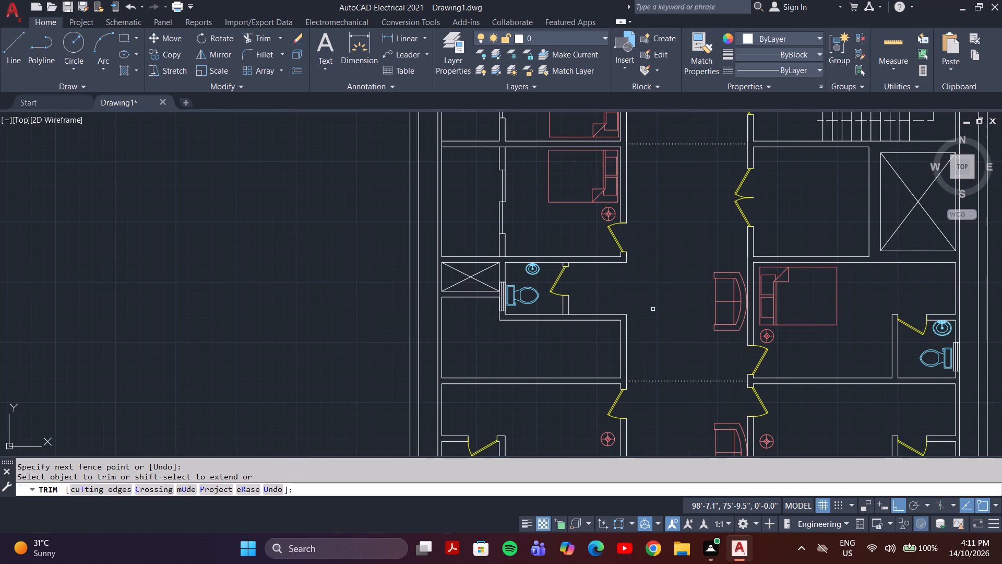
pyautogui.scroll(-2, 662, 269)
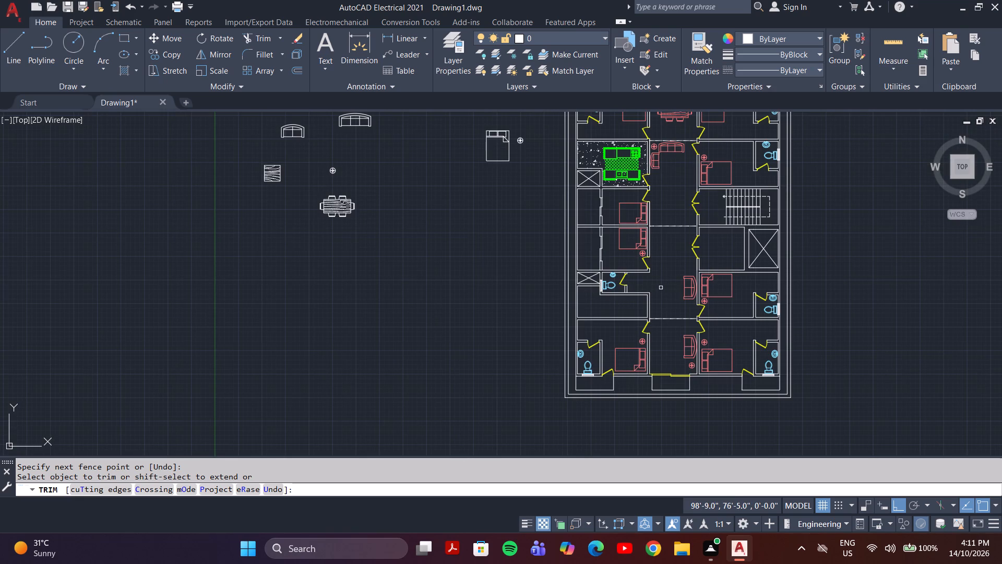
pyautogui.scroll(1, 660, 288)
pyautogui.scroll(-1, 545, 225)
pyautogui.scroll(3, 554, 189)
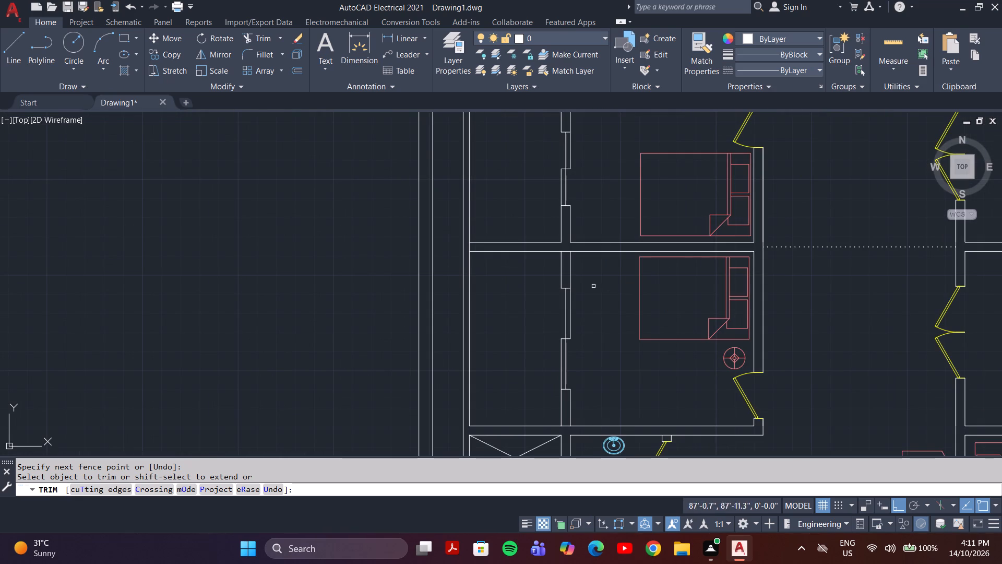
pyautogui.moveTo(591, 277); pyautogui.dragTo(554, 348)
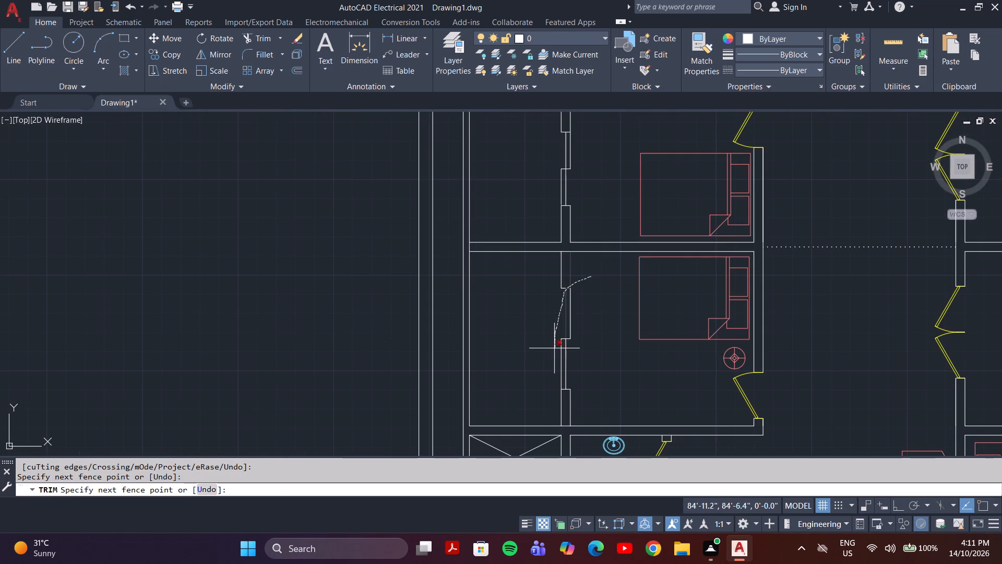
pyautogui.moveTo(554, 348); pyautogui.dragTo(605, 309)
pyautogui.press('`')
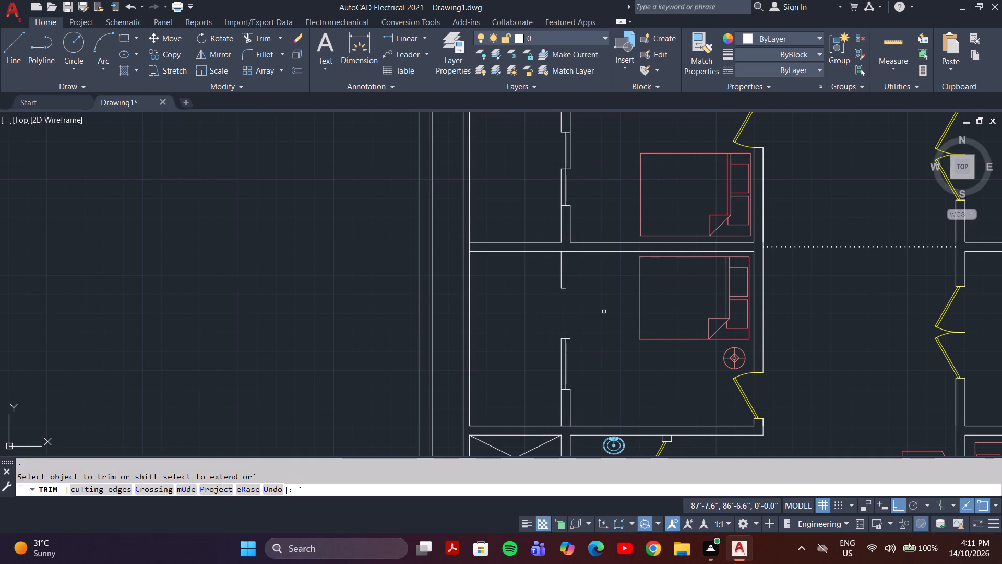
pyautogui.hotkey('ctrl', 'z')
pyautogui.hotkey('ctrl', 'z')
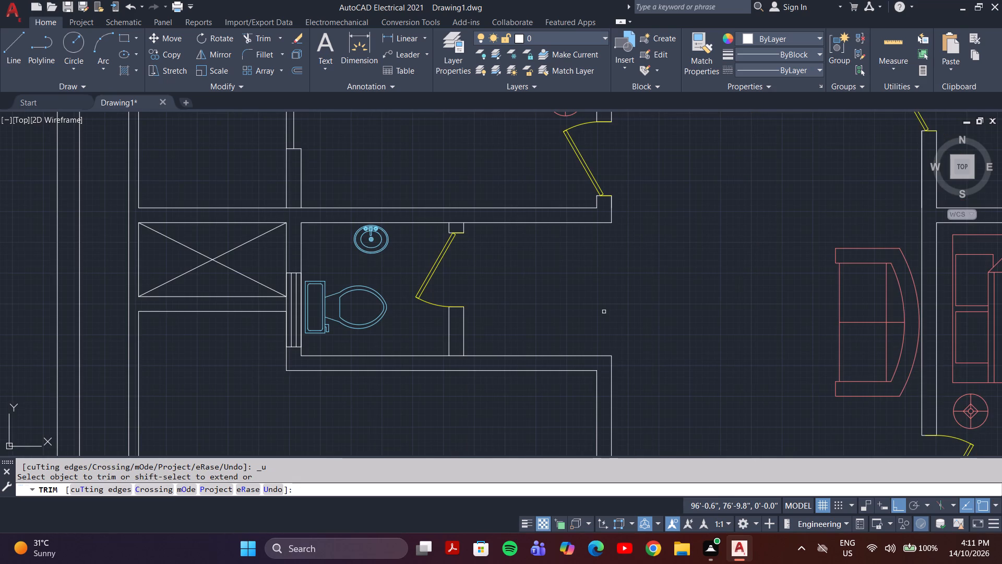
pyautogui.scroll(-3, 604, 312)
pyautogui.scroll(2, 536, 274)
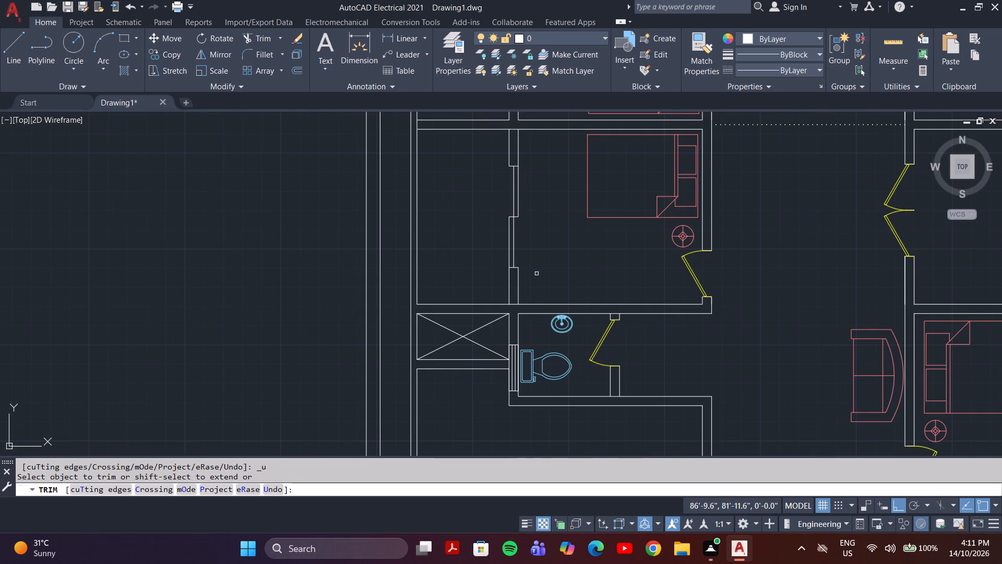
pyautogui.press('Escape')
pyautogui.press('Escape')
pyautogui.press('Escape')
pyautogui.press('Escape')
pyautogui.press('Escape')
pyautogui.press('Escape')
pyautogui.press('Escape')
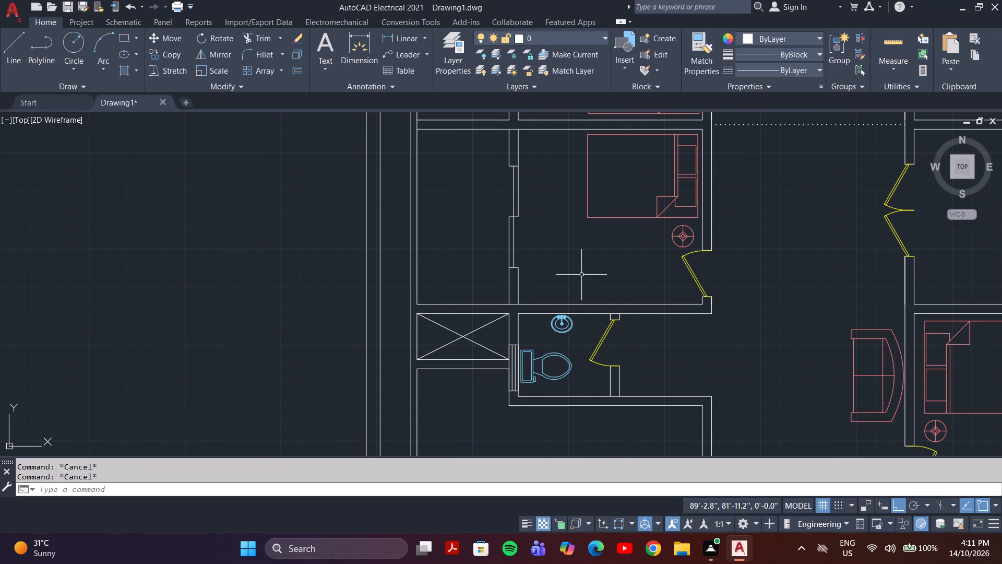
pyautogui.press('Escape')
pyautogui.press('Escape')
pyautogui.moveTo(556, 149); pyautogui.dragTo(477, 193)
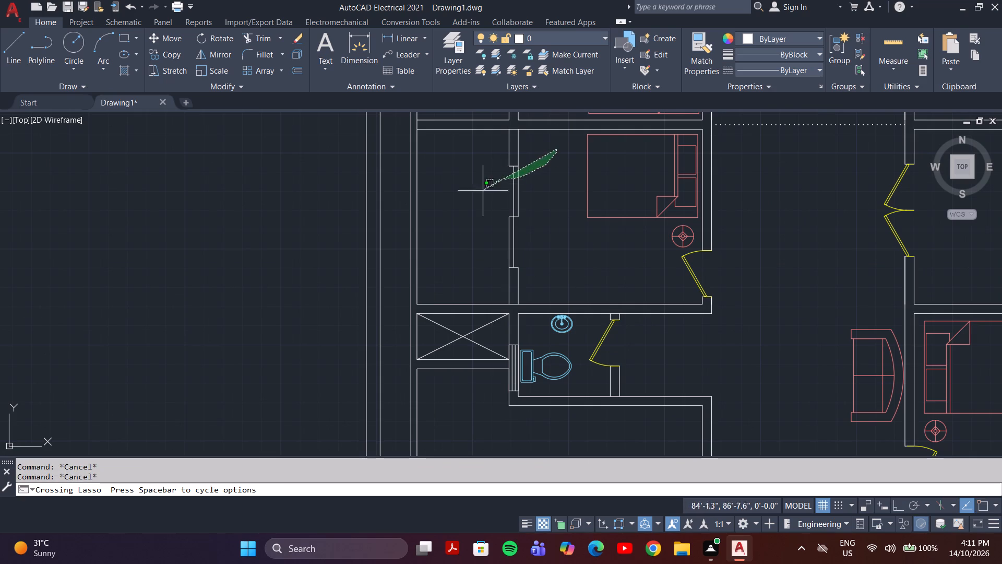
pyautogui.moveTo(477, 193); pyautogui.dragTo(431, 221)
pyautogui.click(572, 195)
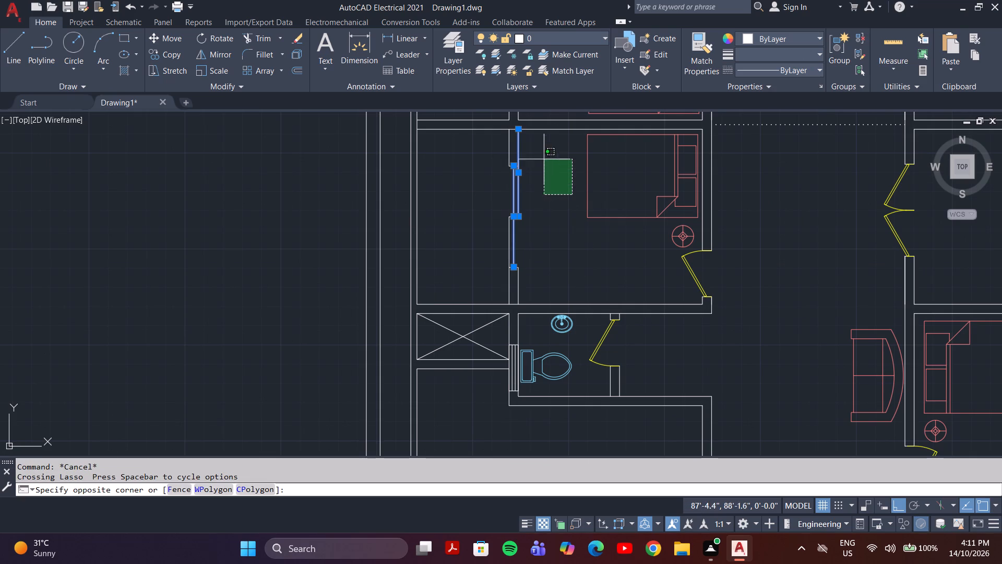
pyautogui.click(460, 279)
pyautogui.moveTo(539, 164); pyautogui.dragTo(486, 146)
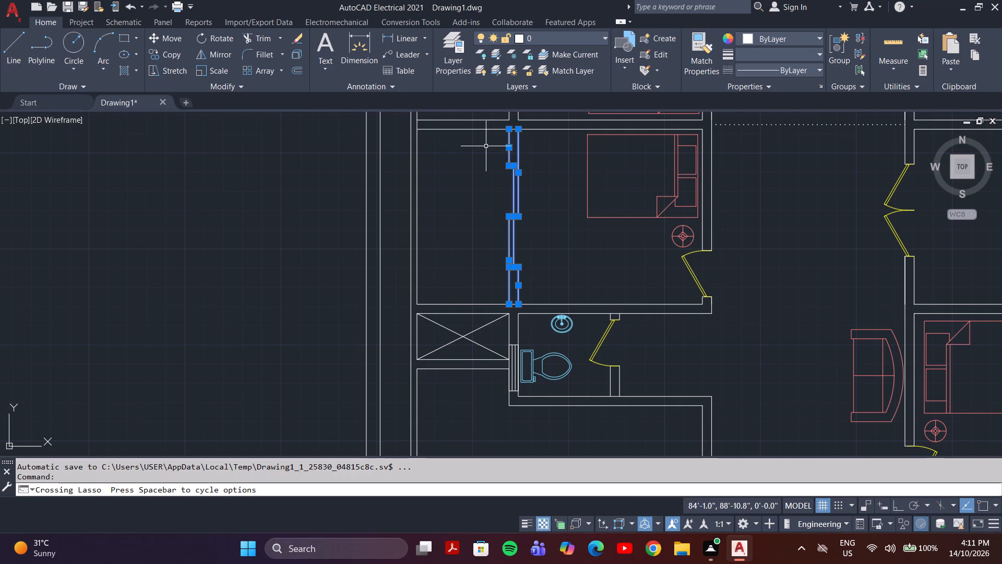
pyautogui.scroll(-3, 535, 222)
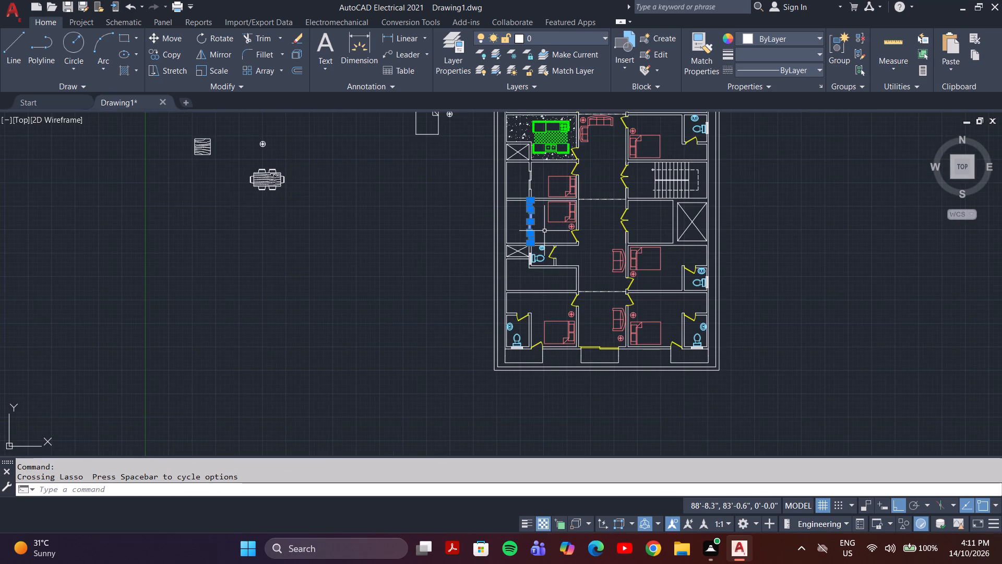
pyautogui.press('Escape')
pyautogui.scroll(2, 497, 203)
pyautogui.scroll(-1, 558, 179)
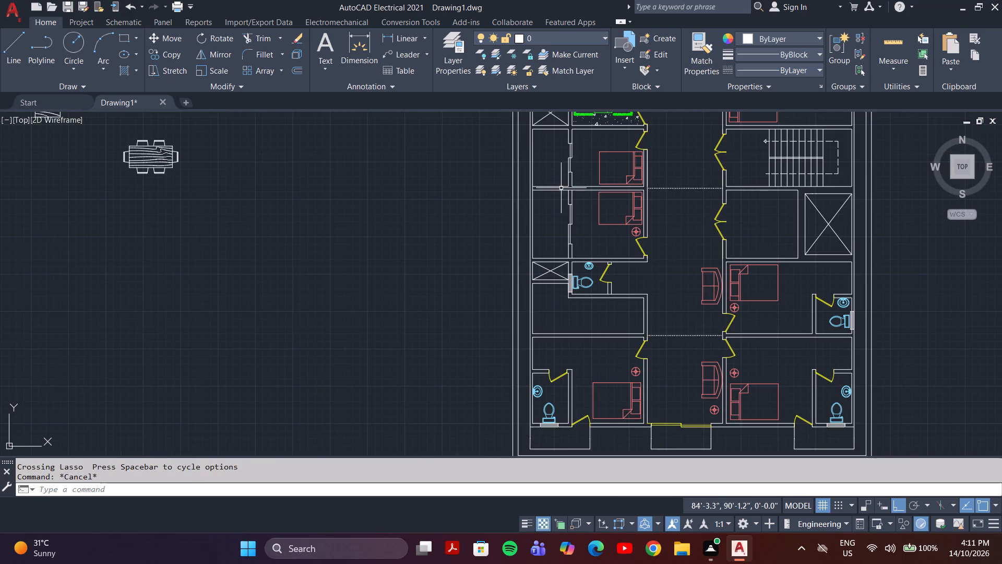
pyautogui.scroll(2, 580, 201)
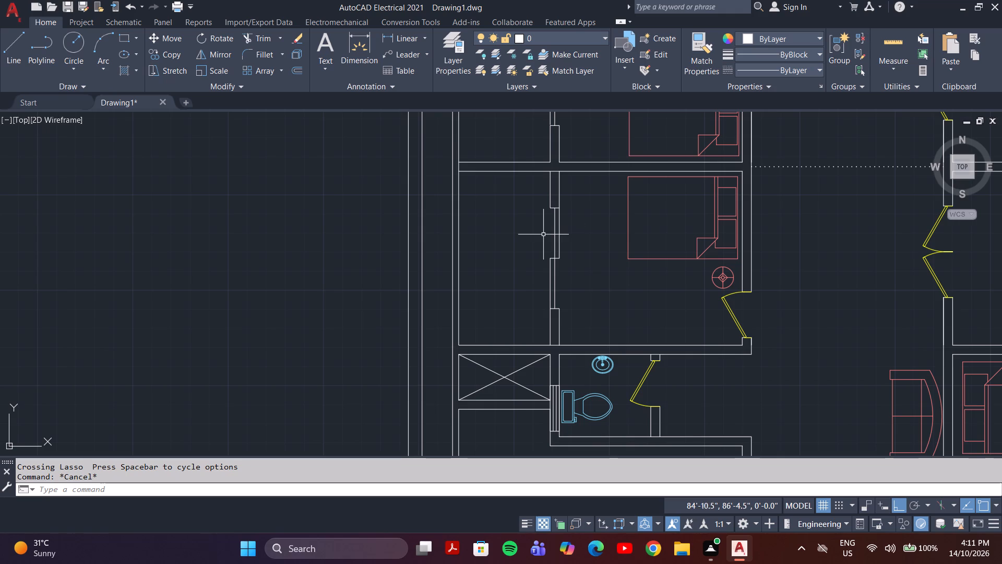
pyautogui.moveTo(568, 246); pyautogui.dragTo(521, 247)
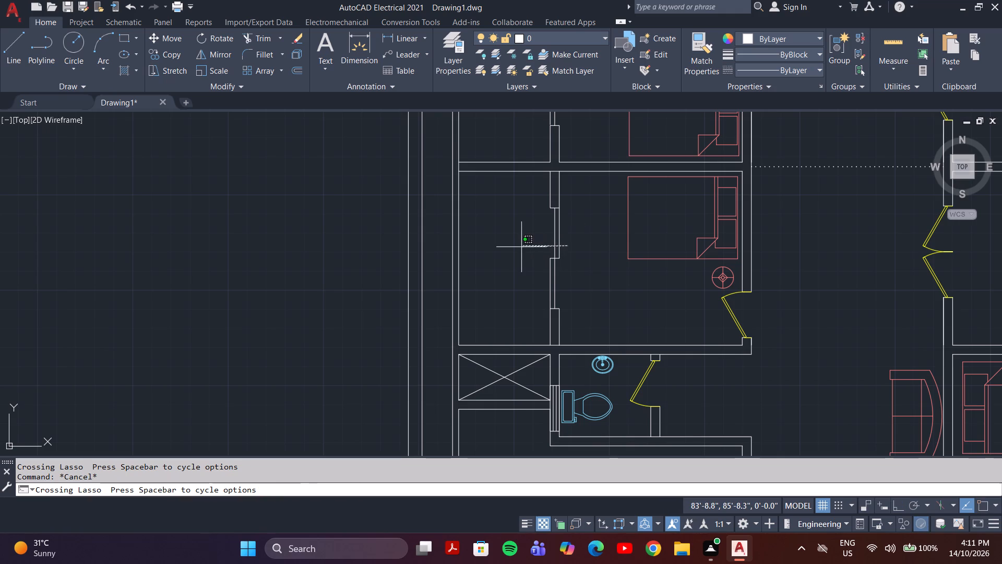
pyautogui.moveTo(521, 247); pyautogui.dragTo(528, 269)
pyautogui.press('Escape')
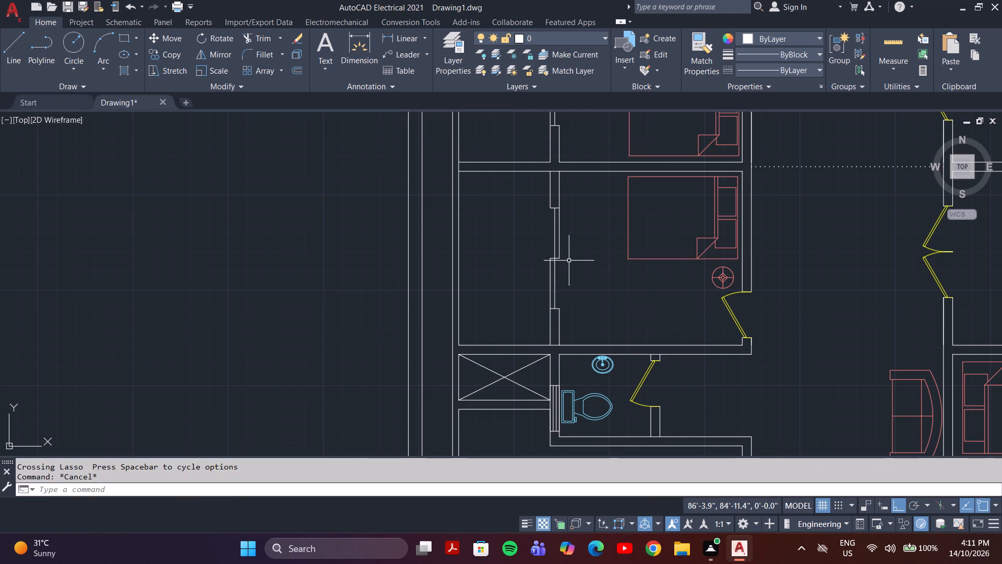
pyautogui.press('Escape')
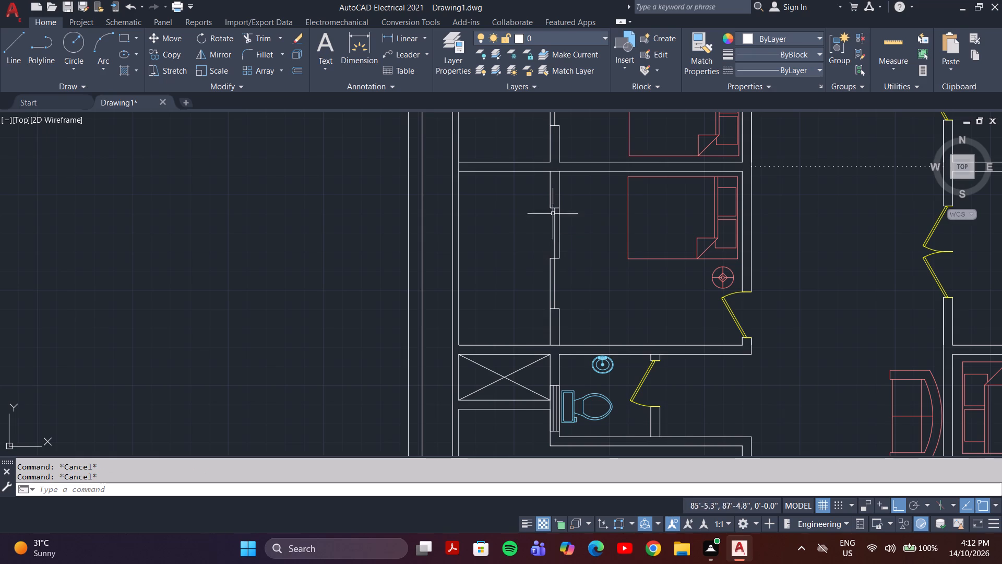
# Draw a short line across the top end of the upper sliding door panel, from the door's centre line to the bedroom-side face.
pyautogui.scroll(3, 556, 195)
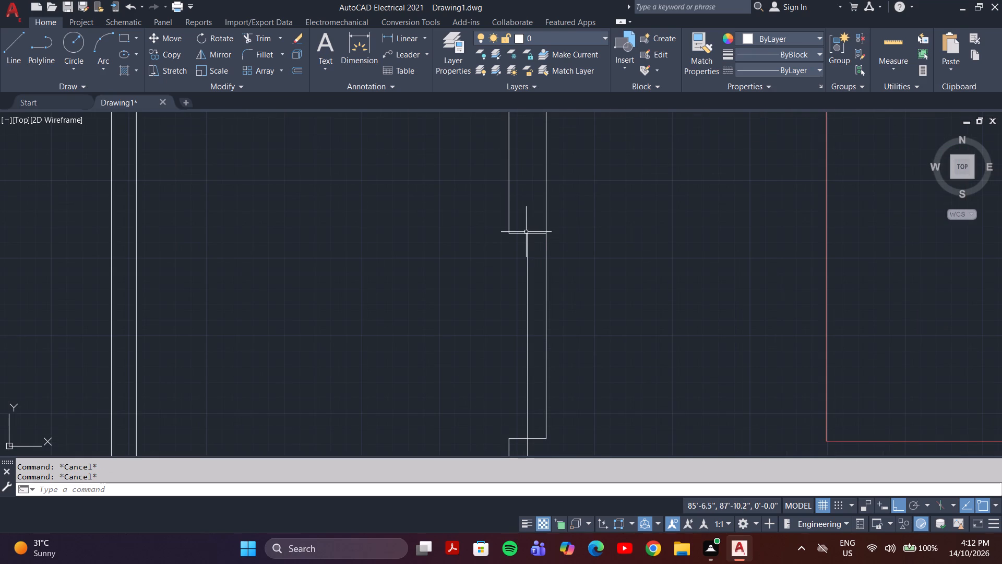
pyautogui.scroll(1, 526, 232)
pyautogui.press('Escape')
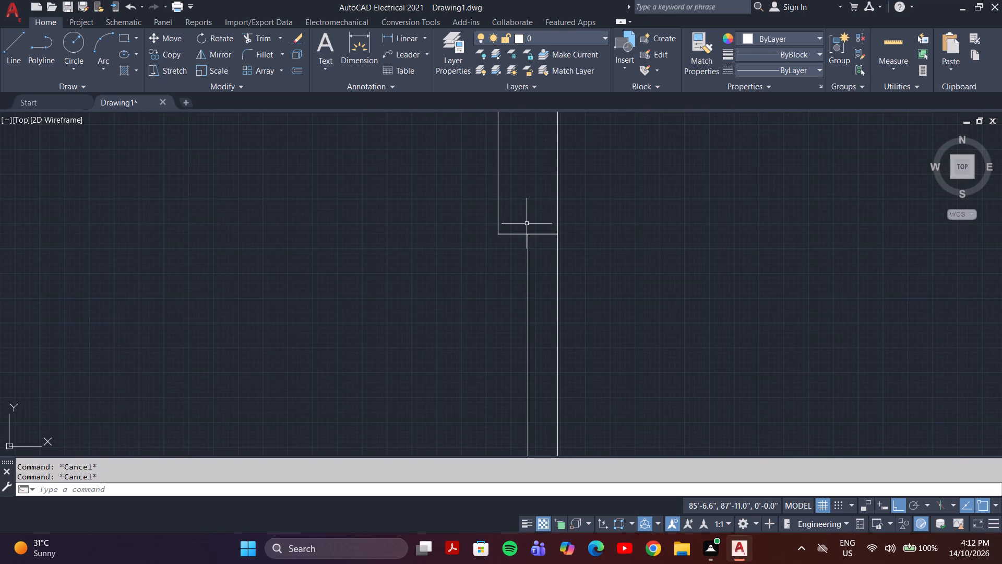
pyautogui.press('l')
pyautogui.press('Return')
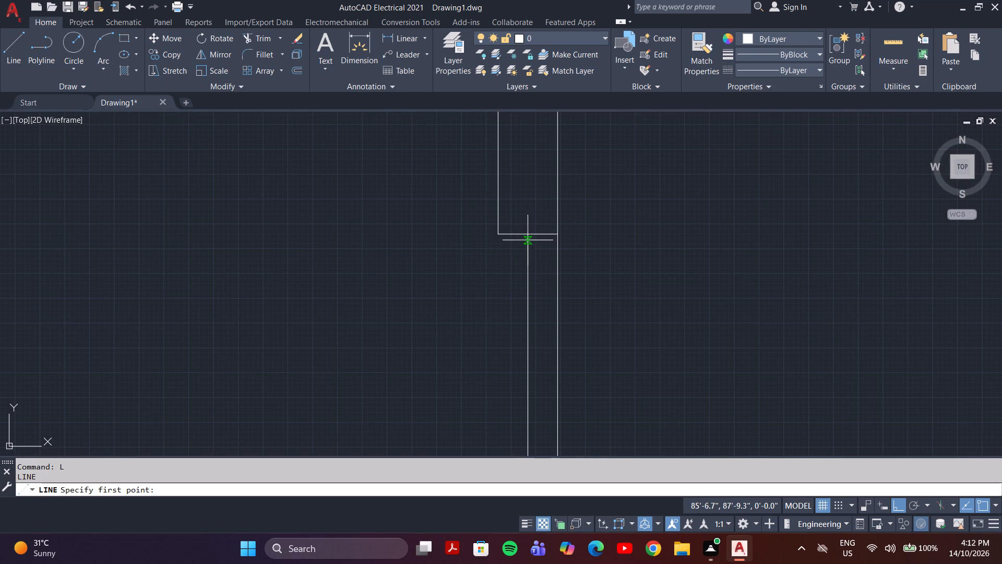
pyautogui.scroll(1, 526, 236)
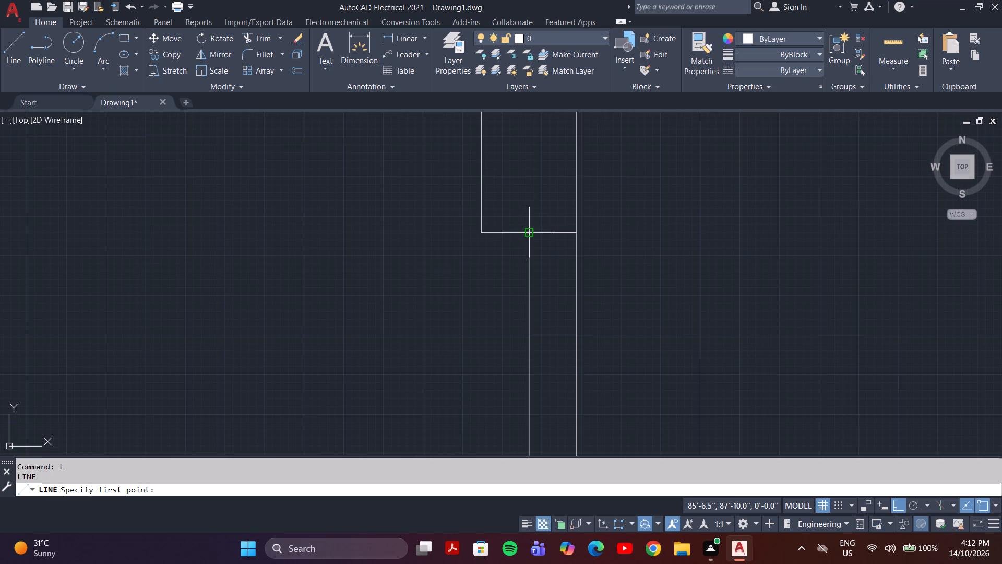
pyautogui.click(528, 231)
pyautogui.click(577, 232)
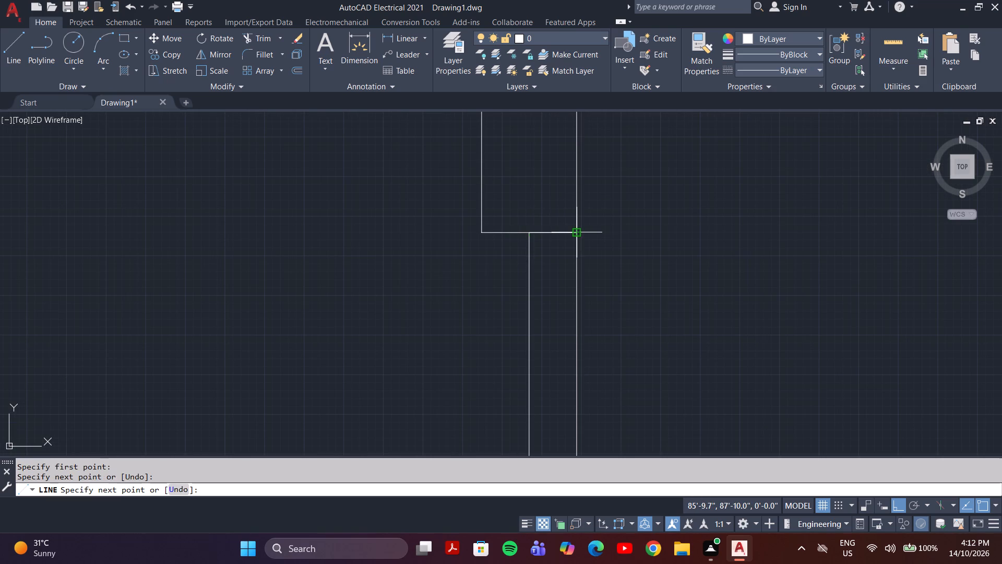
pyautogui.scroll(-4, 577, 232)
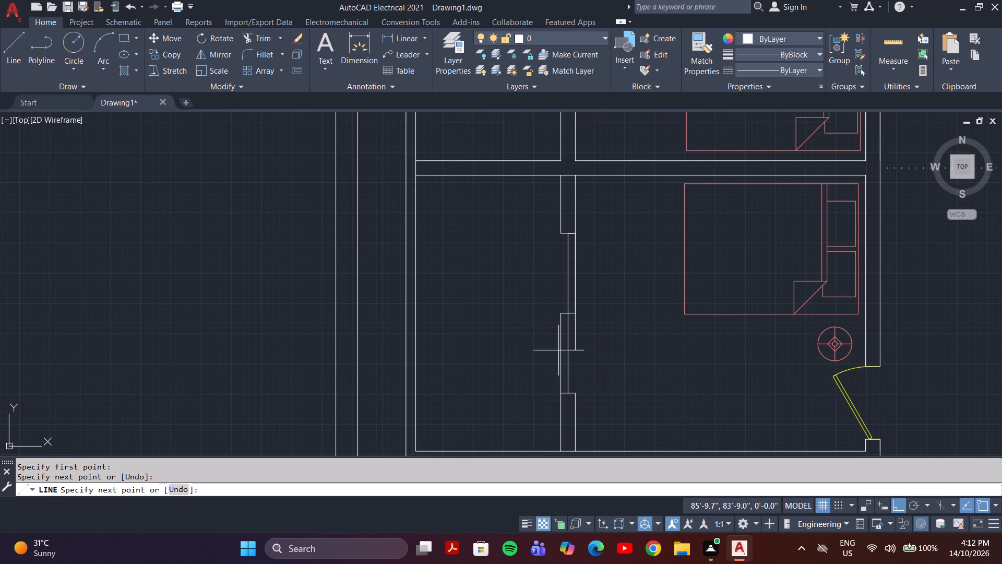
pyautogui.press('Escape')
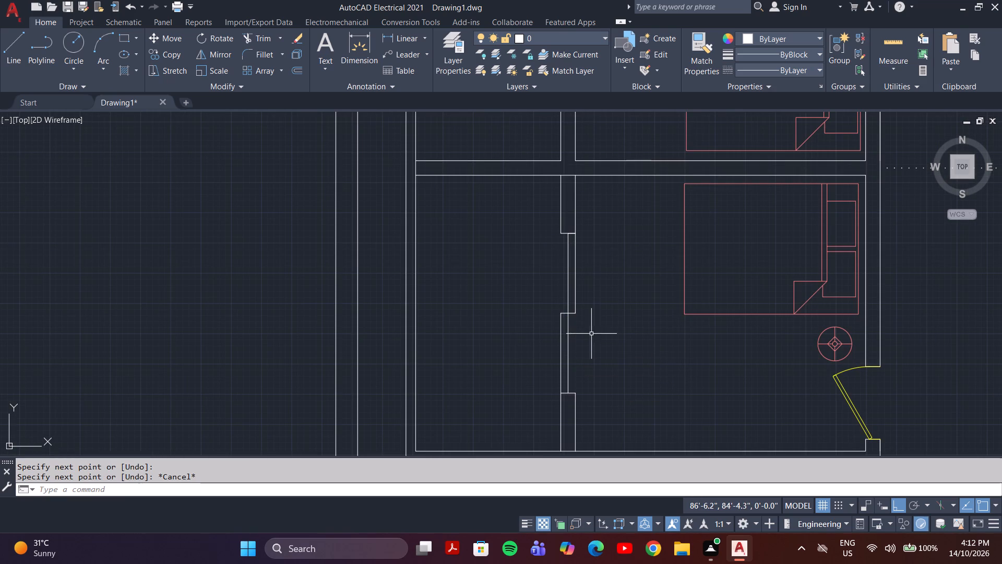
# Draw a short line across the bottom end of the lower sliding door panel, from its outer face to the door's centre line.
pyautogui.scroll(2, 577, 344)
pyautogui.scroll(-3, 581, 361)
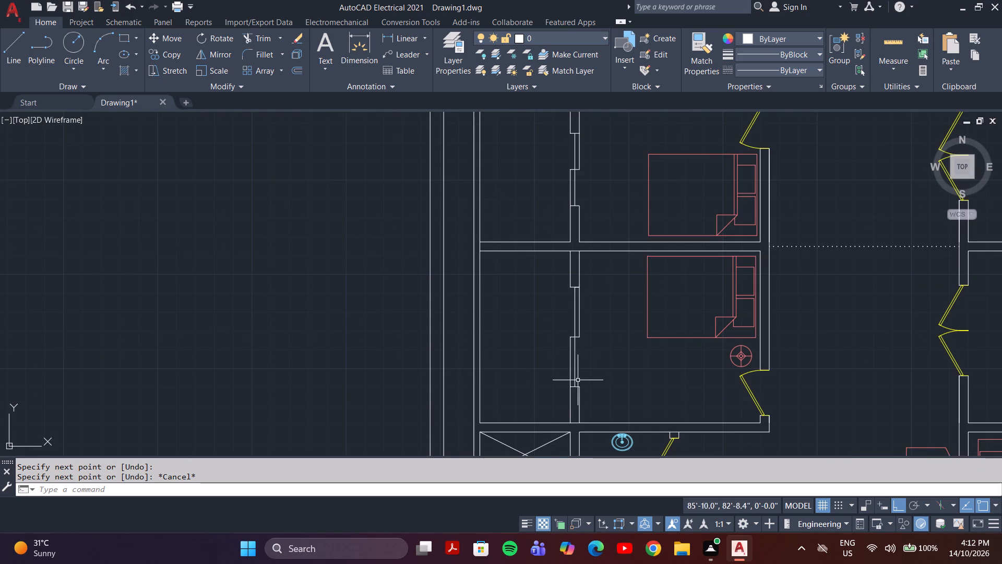
pyautogui.scroll(5, 567, 389)
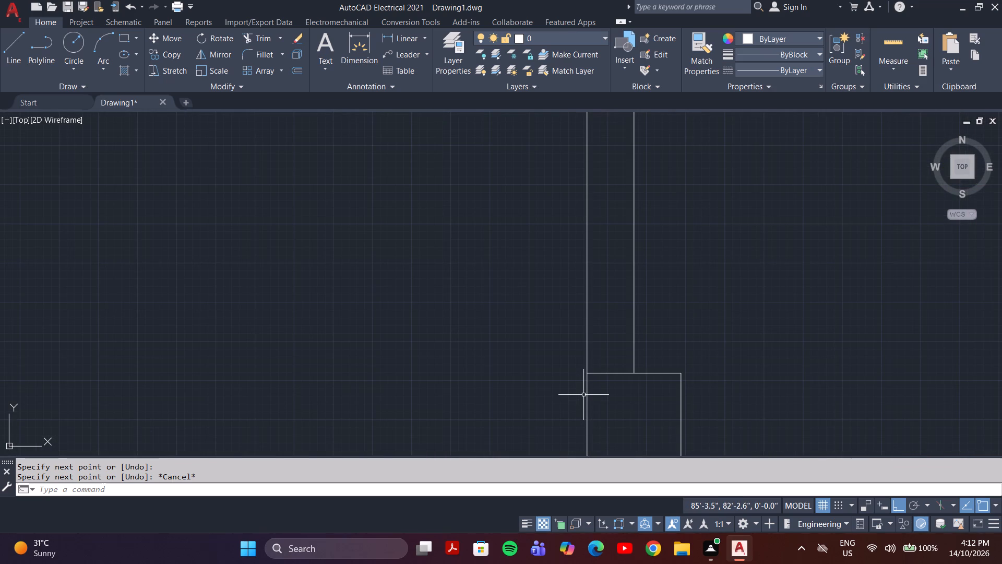
pyautogui.press('l')
pyautogui.press('Return')
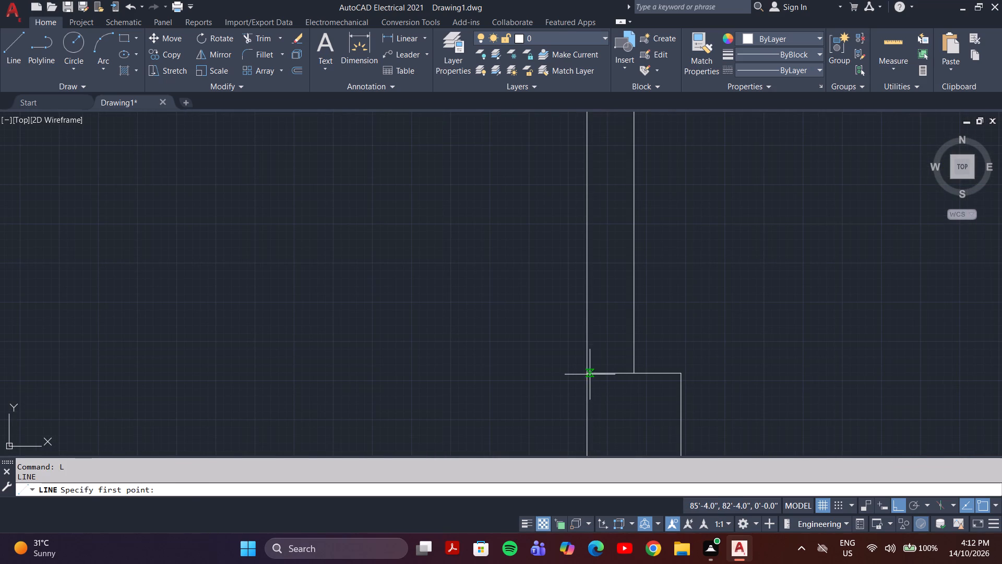
pyautogui.click(588, 374)
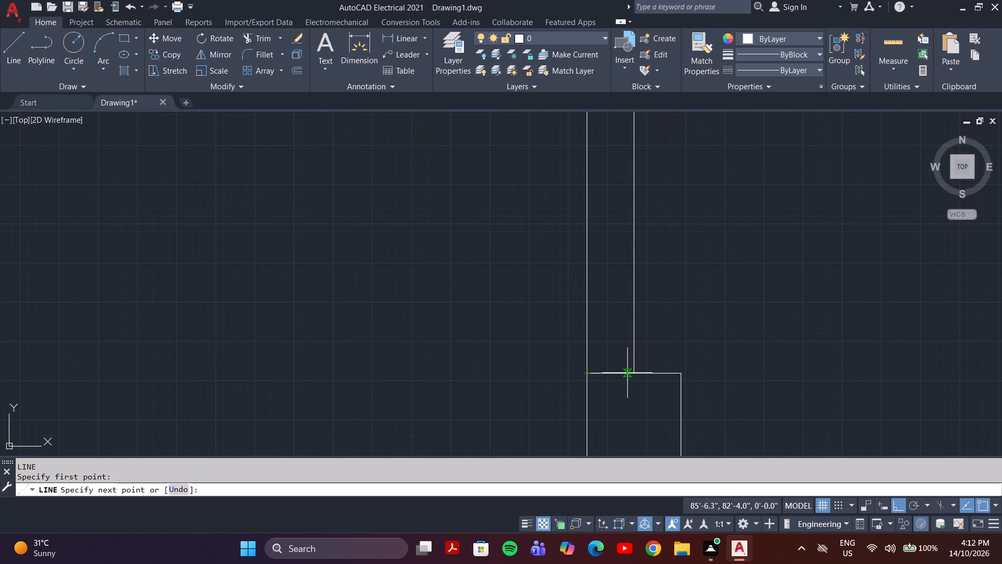
pyautogui.click(634, 373)
pyautogui.scroll(-3, 629, 373)
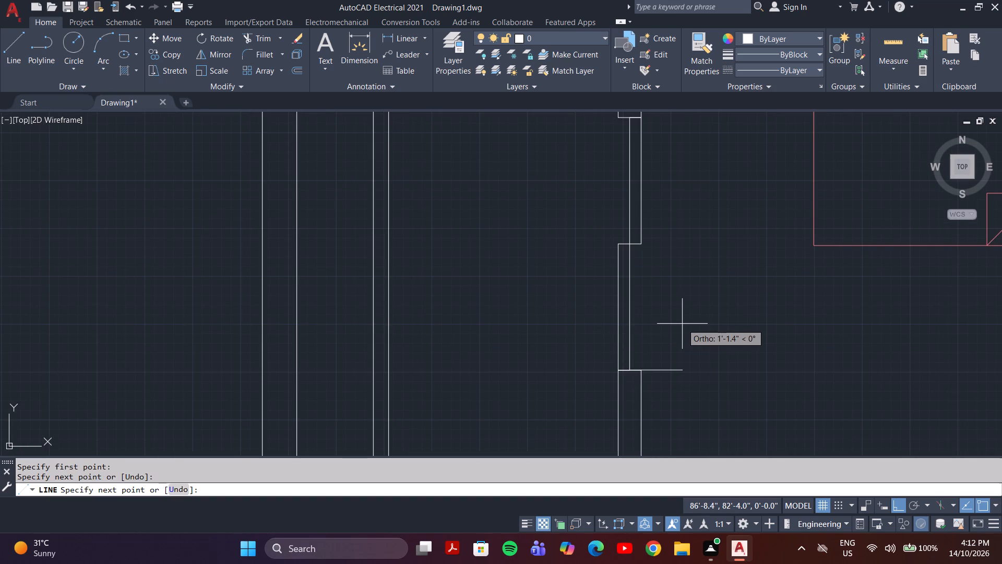
pyautogui.press('Escape')
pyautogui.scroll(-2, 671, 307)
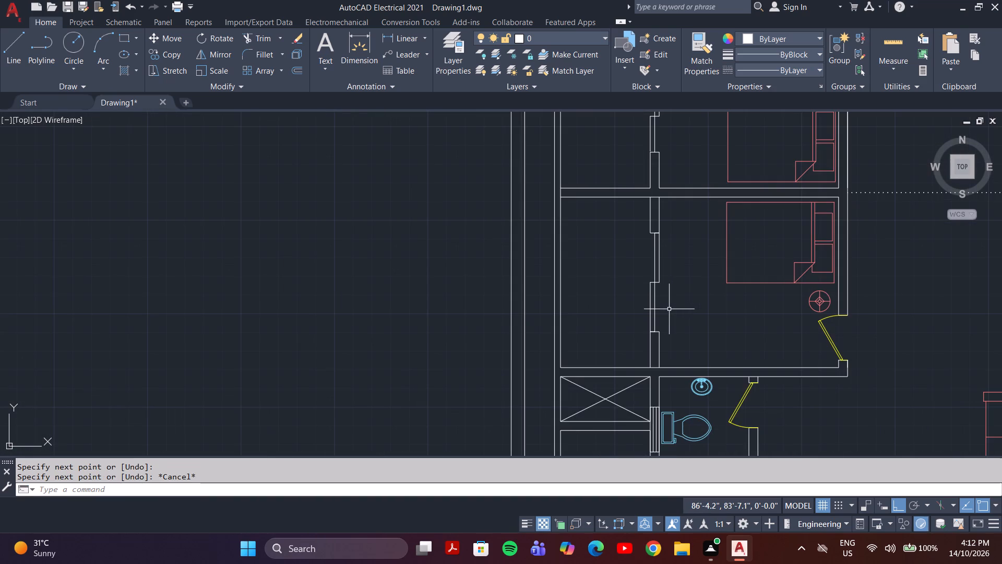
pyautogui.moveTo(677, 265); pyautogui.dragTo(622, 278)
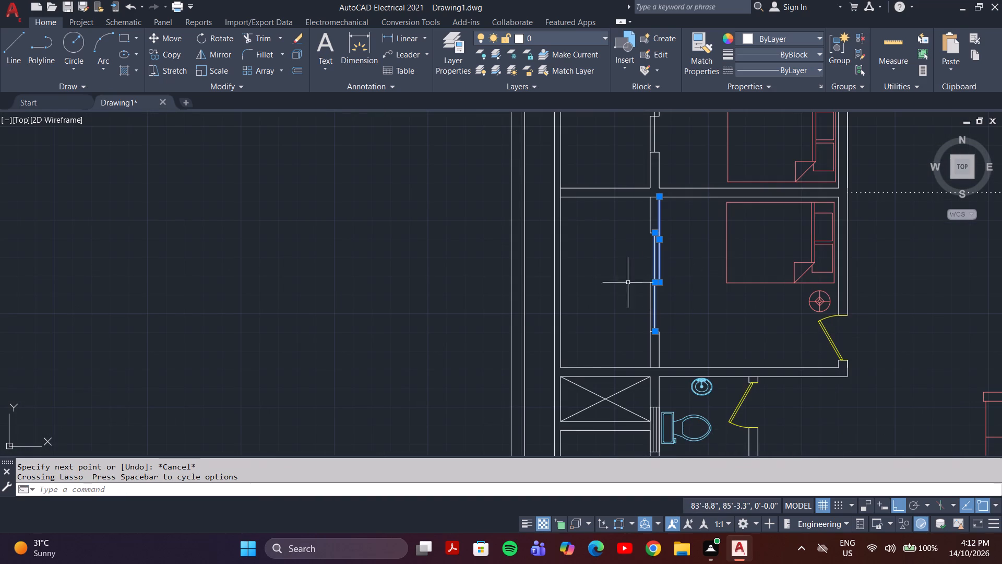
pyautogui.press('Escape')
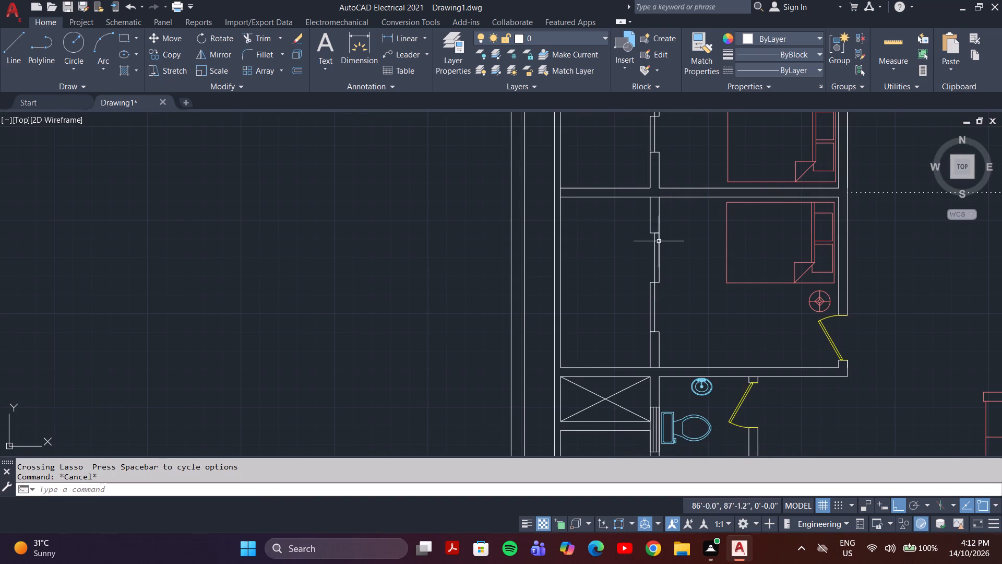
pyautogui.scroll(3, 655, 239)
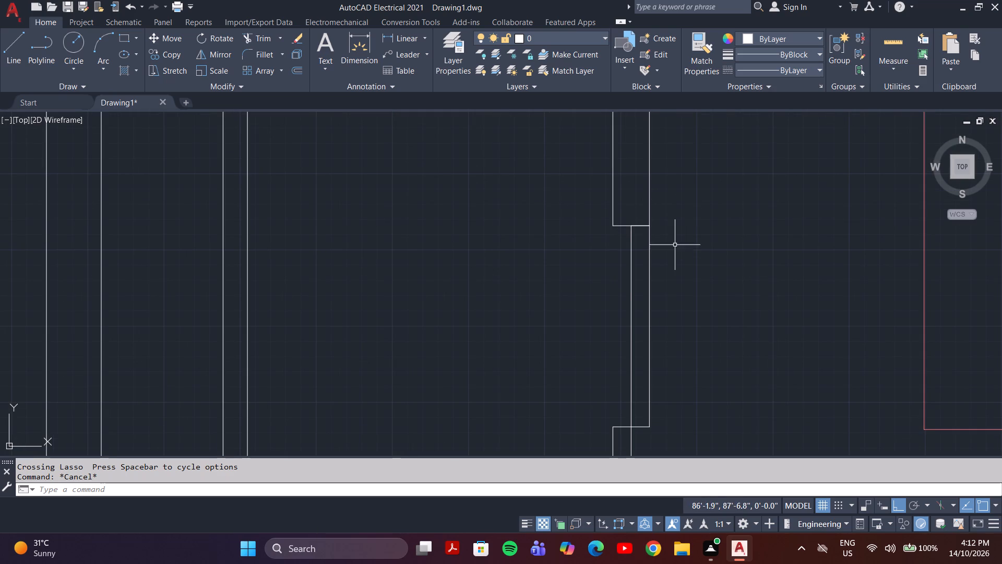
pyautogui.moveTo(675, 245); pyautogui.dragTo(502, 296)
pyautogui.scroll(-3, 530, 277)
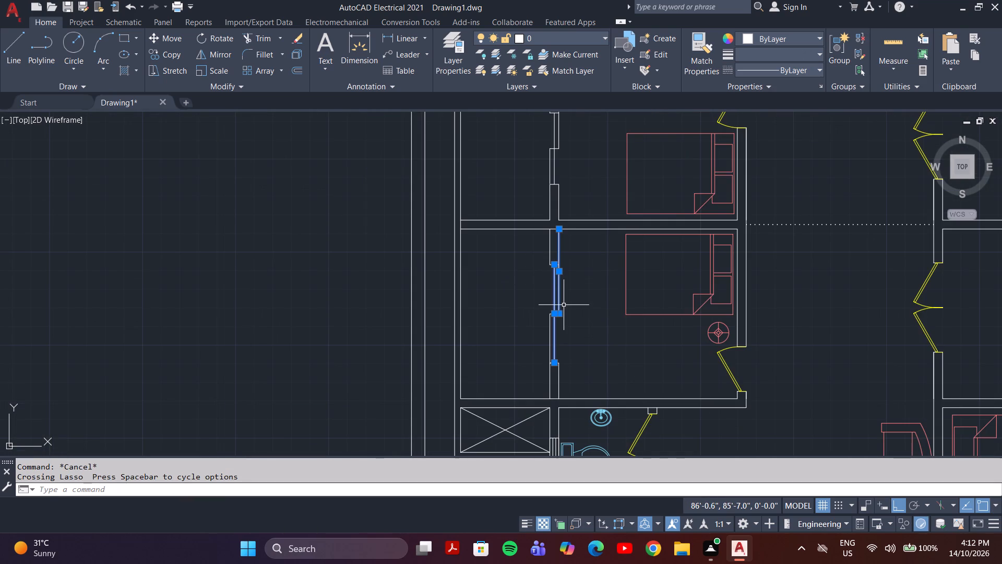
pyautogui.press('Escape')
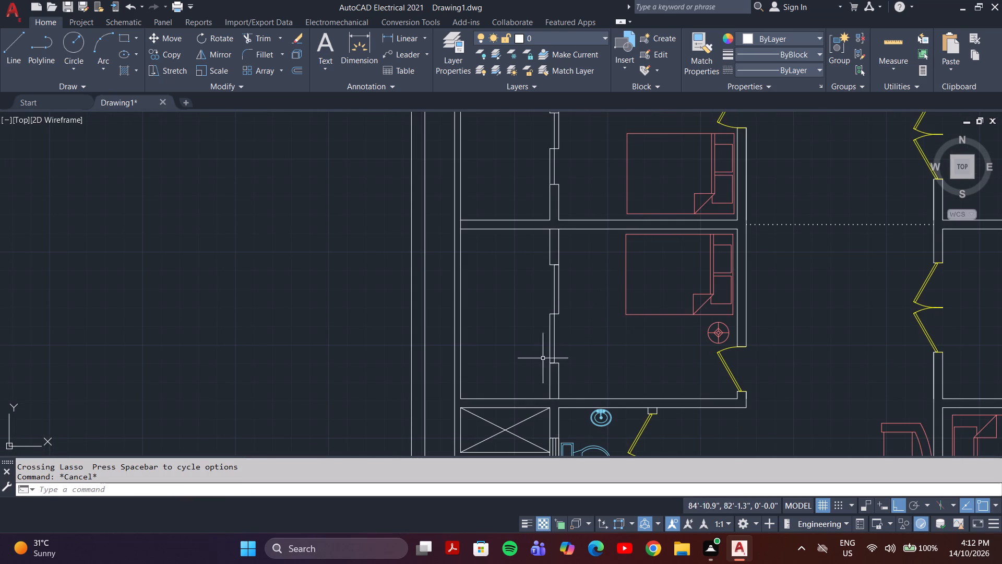
# Draw a vertical line along the upper sliding door panel's bedroom-side face, from its bottom corner to its top corner.
pyautogui.scroll(3, 553, 297)
pyautogui.moveTo(554, 296); pyautogui.dragTo(543, 301, button='middle')
pyautogui.press('l')
pyautogui.press('Return')
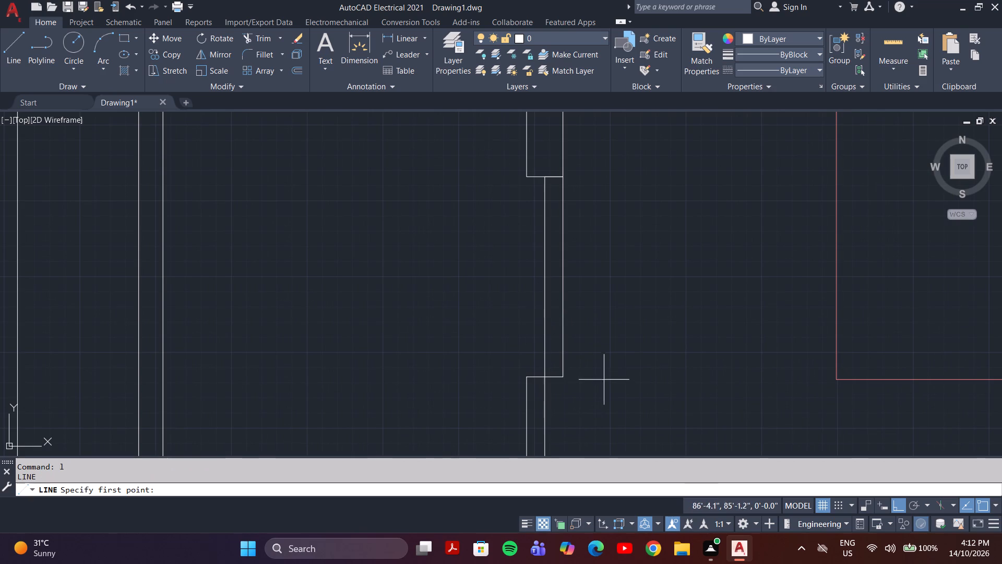
pyautogui.click(562, 379)
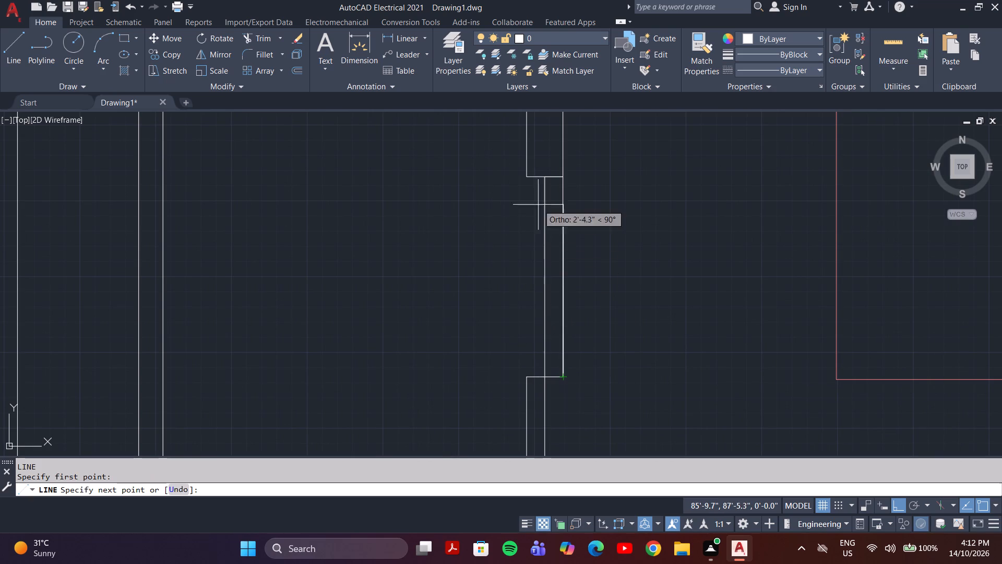
pyautogui.click(564, 176)
pyautogui.press('Escape')
# Trim the wall lines crossing the junctions of the wall above this bedroom with the sliding door partition and the outer wall.
pyautogui.scroll(-3, 563, 178)
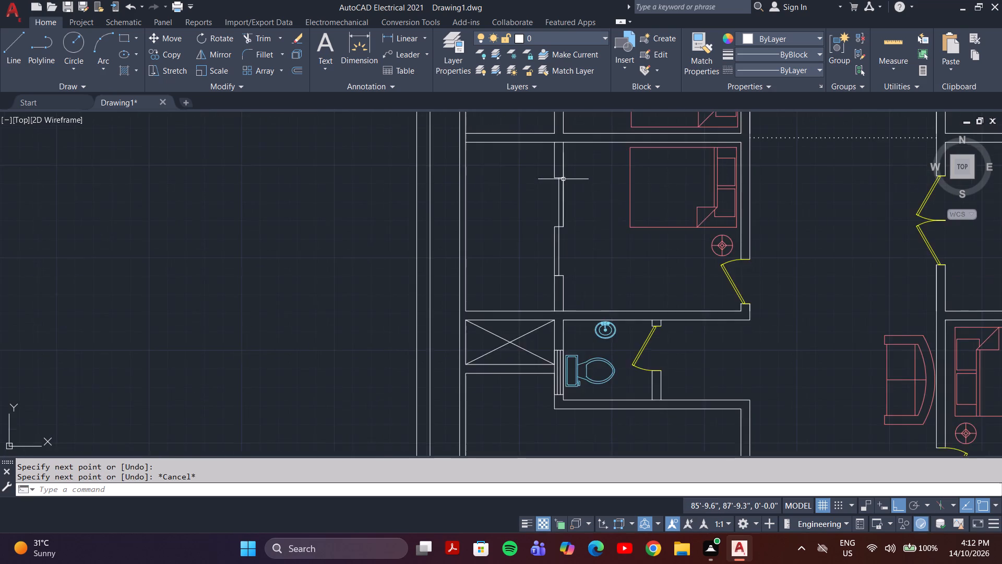
pyautogui.moveTo(563, 179); pyautogui.dragTo(541, 252, button='middle')
pyautogui.scroll(2, 520, 233)
pyautogui.write('tr')
pyautogui.press('Return')
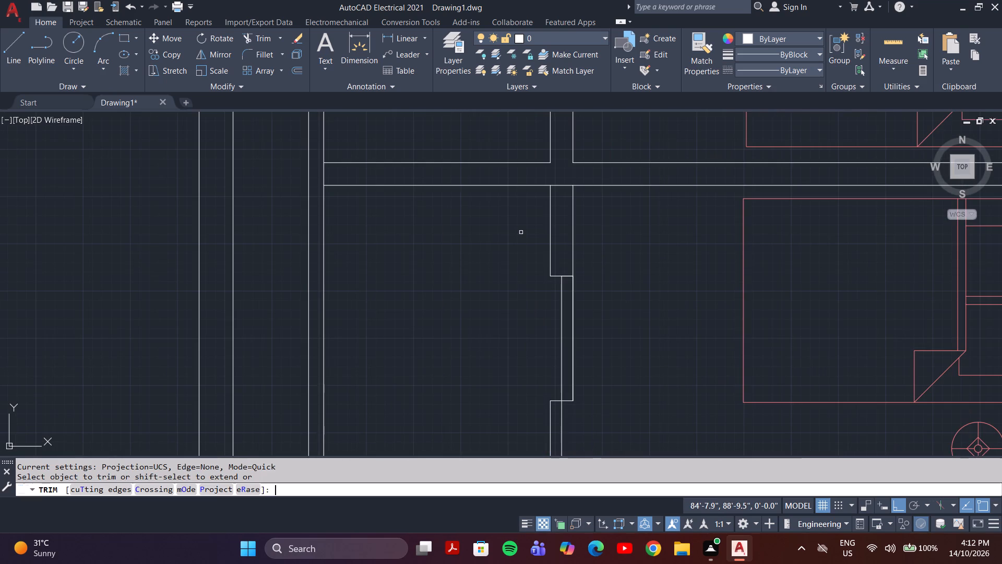
pyautogui.moveTo(559, 197); pyautogui.dragTo(567, 180)
pyautogui.scroll(-2, 397, 205)
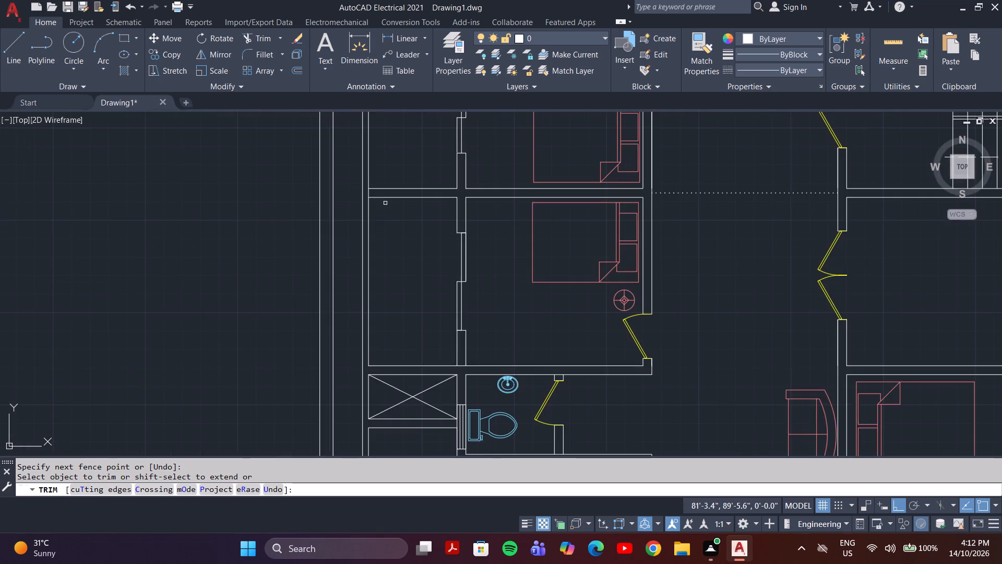
pyautogui.scroll(1, 377, 195)
pyautogui.moveTo(375, 195); pyautogui.dragTo(361, 192)
pyautogui.scroll(-3, 382, 203)
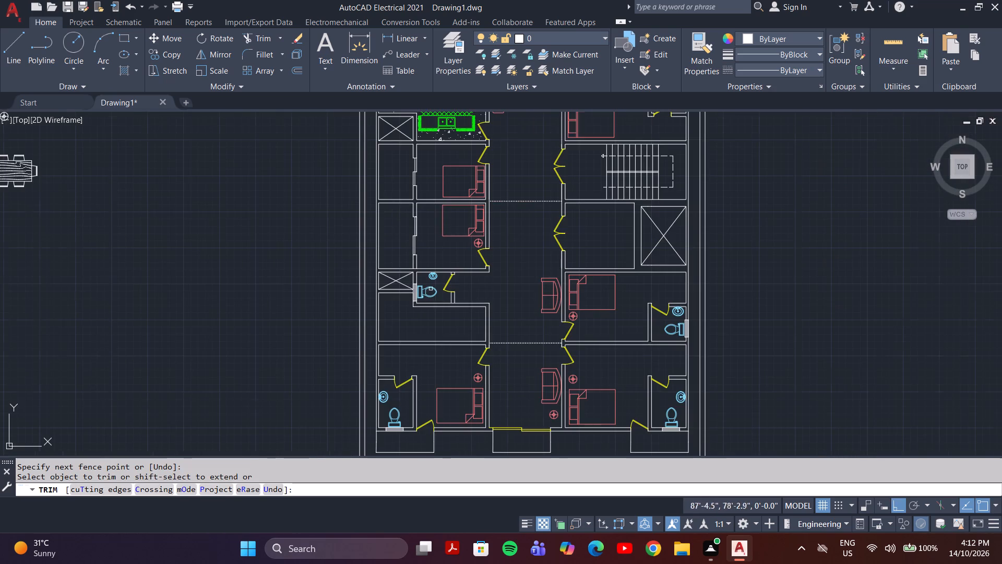
# Trim both lines of the wall between the bedroom and toilet where they cross the sliding door partition.
pyautogui.scroll(1, 441, 330)
pyautogui.scroll(2, 486, 291)
pyautogui.middleClick(473, 321)
pyautogui.scroll(-1, 473, 323)
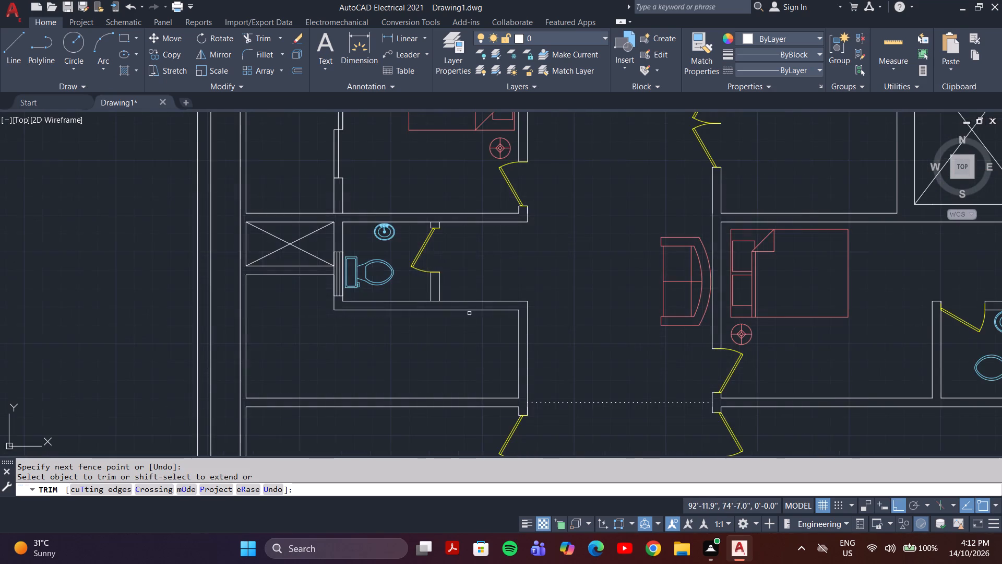
pyautogui.moveTo(469, 311); pyautogui.dragTo(373, 381, button='middle')
pyautogui.scroll(3, 225, 323)
pyautogui.moveTo(284, 203); pyautogui.dragTo(285, 174)
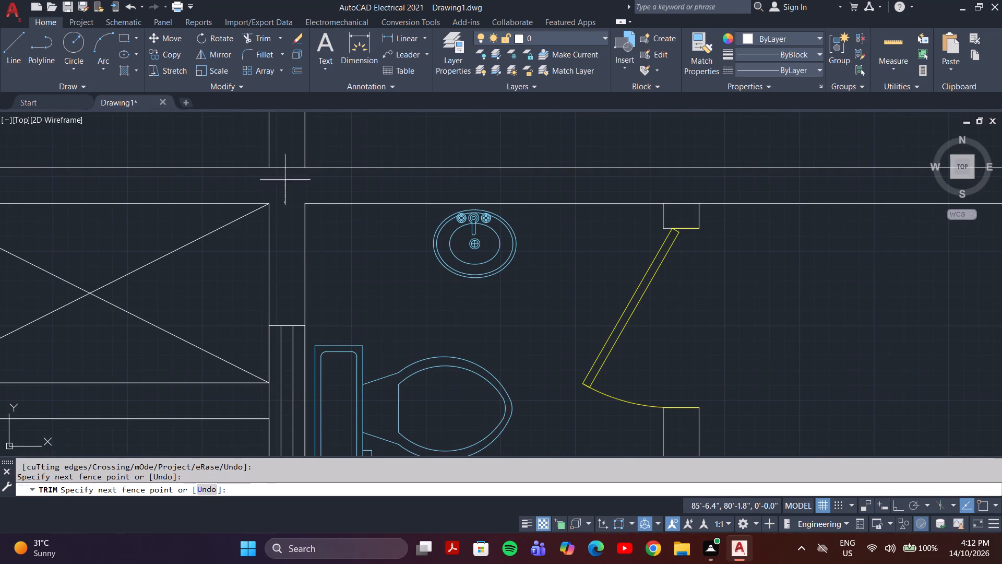
pyautogui.moveTo(285, 174); pyautogui.dragTo(288, 158)
pyautogui.scroll(-1, 288, 159)
pyautogui.moveTo(290, 167); pyautogui.dragTo(294, 288, button='middle')
pyautogui.scroll(-1, 297, 272)
pyautogui.press('Escape')
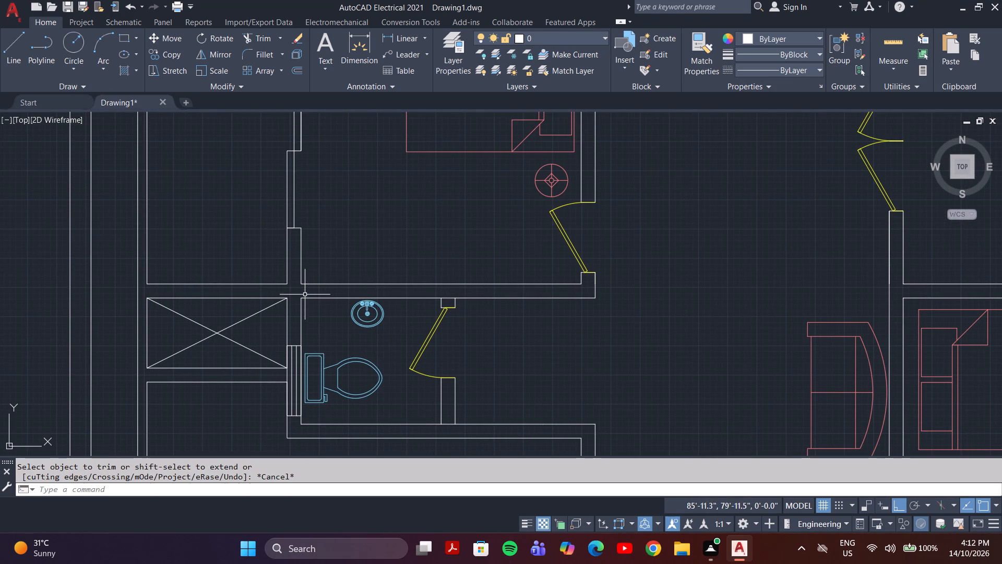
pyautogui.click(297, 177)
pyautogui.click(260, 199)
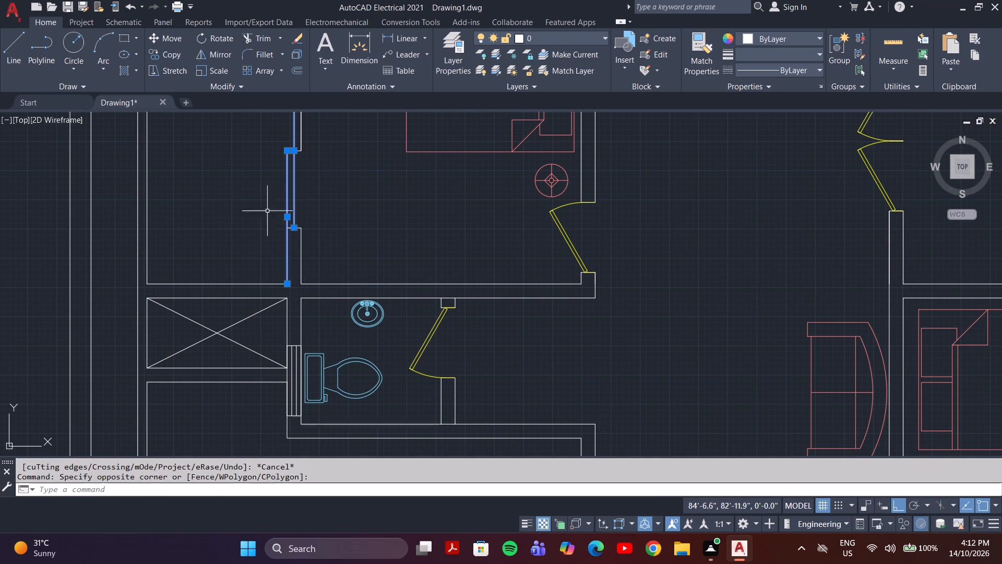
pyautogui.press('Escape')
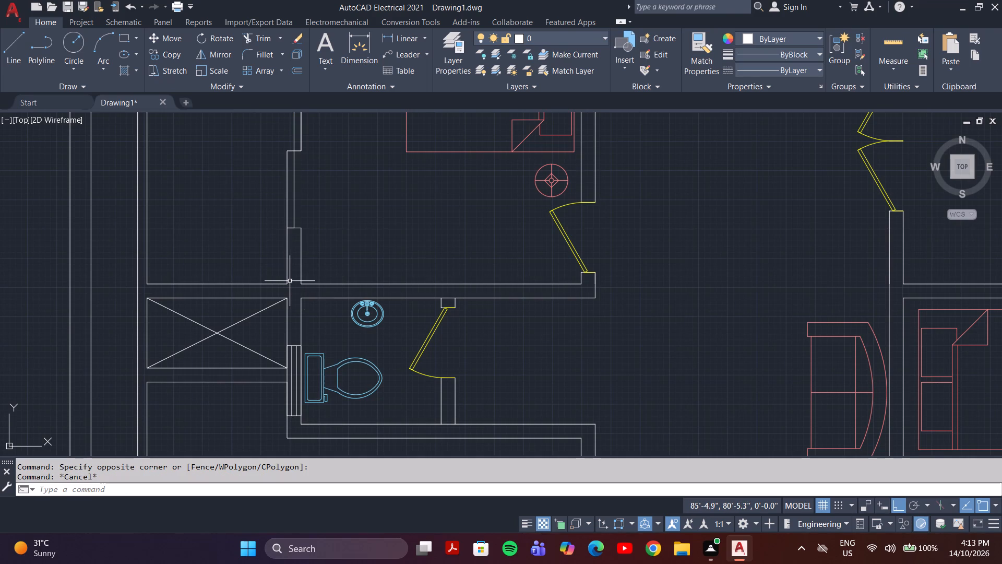
# Draw a line along the outer face of the partition stub, from the wall above the toilet up to the sliding door's bottom end.
pyautogui.press('l')
pyautogui.press('Return')
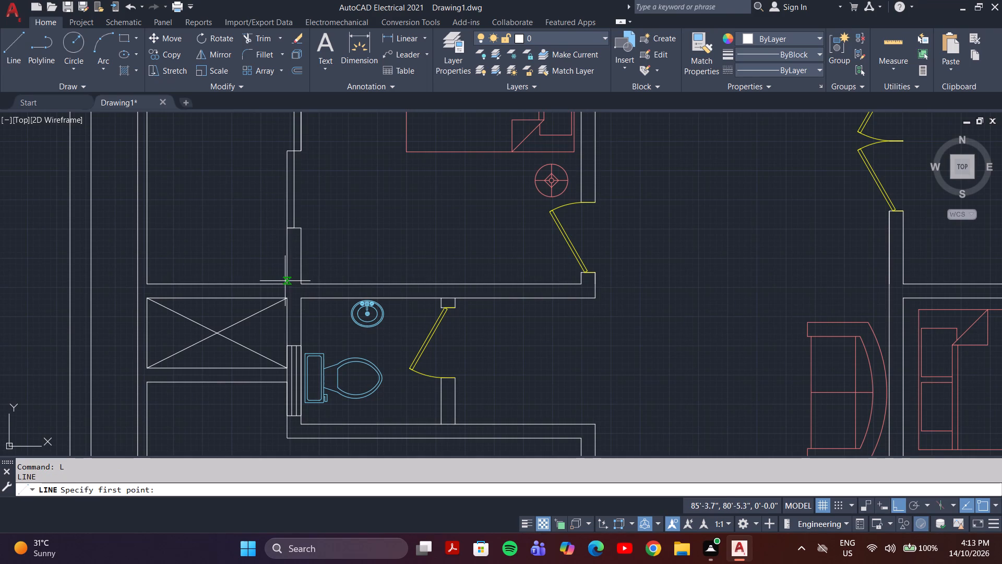
pyautogui.click(287, 283)
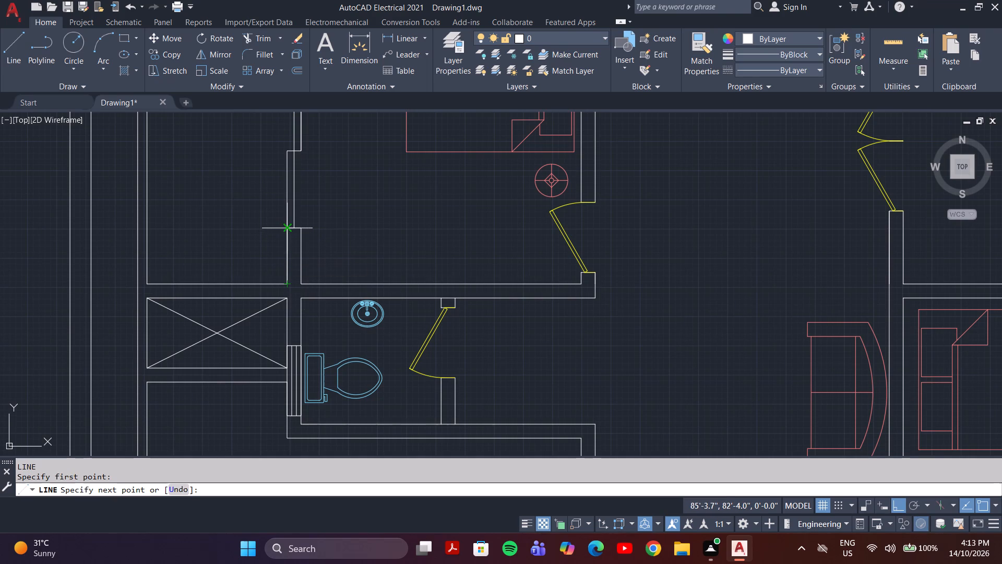
pyautogui.click(284, 228)
pyautogui.press('Escape')
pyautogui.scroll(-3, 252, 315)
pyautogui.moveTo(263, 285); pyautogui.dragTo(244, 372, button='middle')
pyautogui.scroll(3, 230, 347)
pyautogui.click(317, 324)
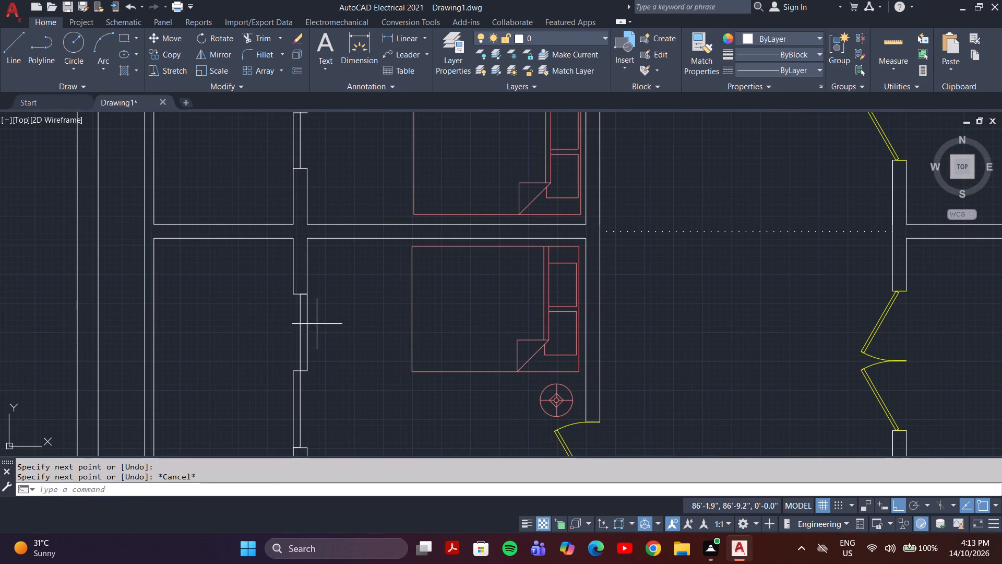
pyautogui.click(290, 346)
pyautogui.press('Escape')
# Move the sliding door panel lines of the bedroom above the toilet to the doors layer.
pyautogui.click(308, 317)
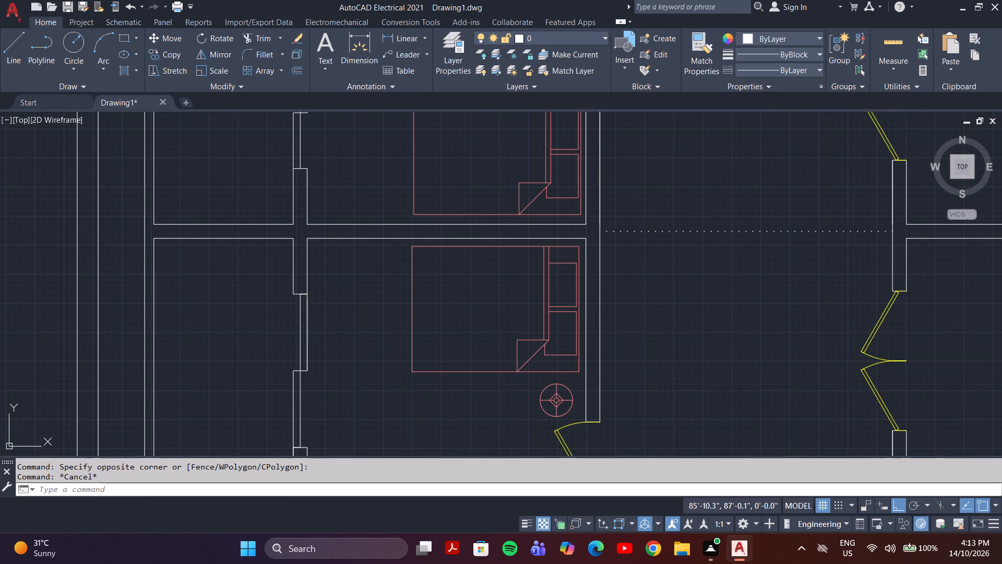
pyautogui.click(300, 323)
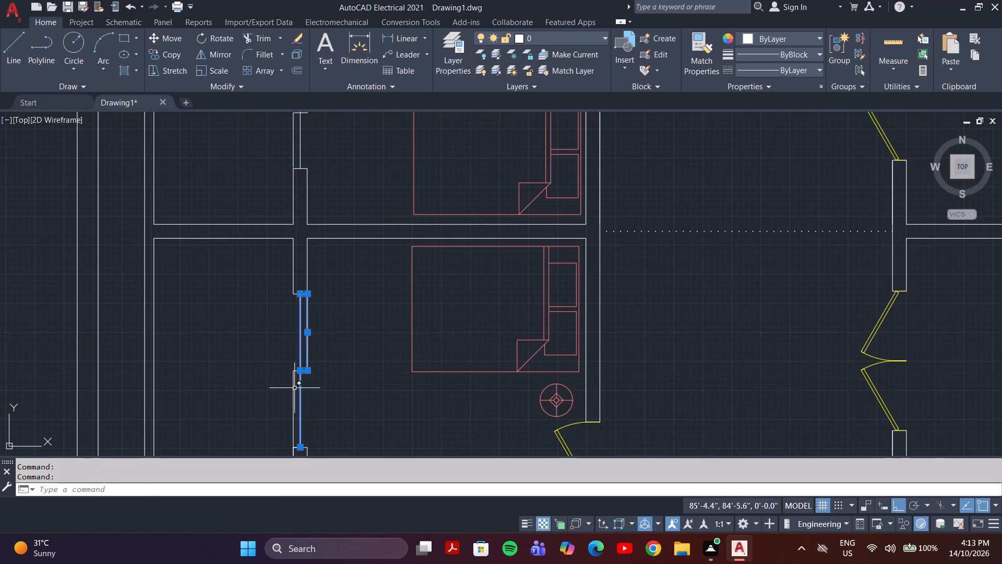
pyautogui.click(293, 389)
pyautogui.scroll(4, 291, 364)
pyautogui.click(317, 409)
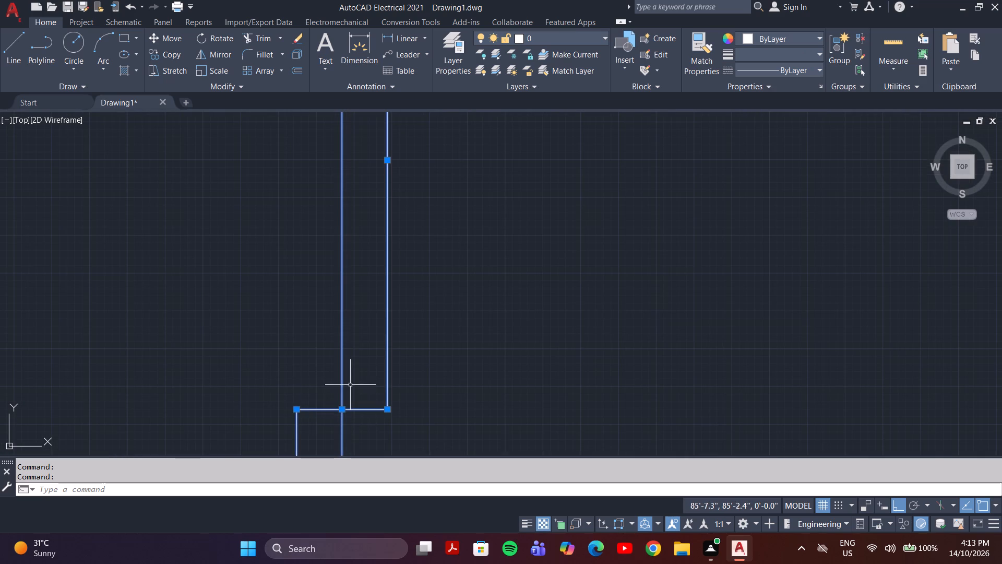
pyautogui.click(605, 39)
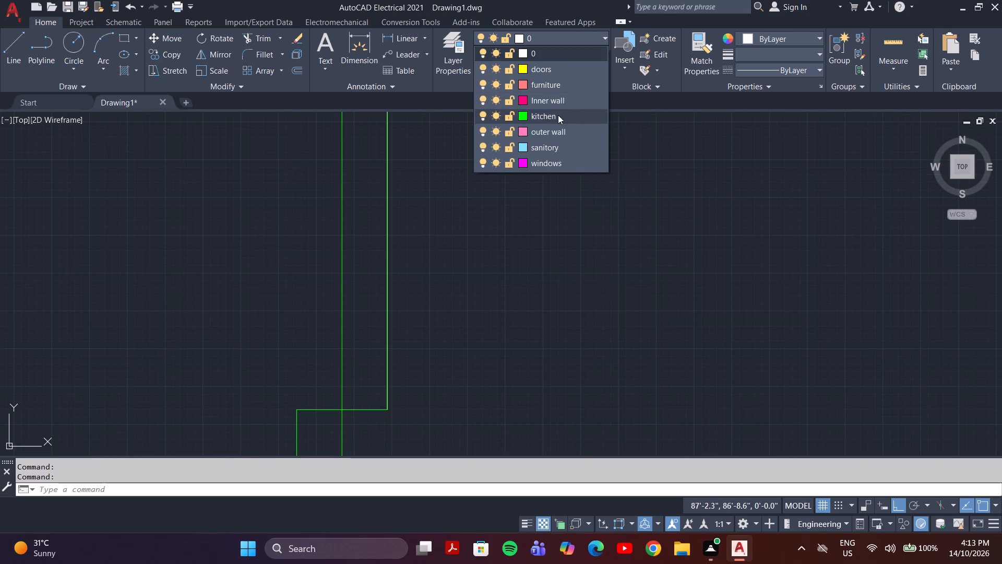
pyautogui.click(563, 65)
pyautogui.scroll(-3, 540, 196)
pyautogui.press('Escape')
pyautogui.scroll(-1, 542, 261)
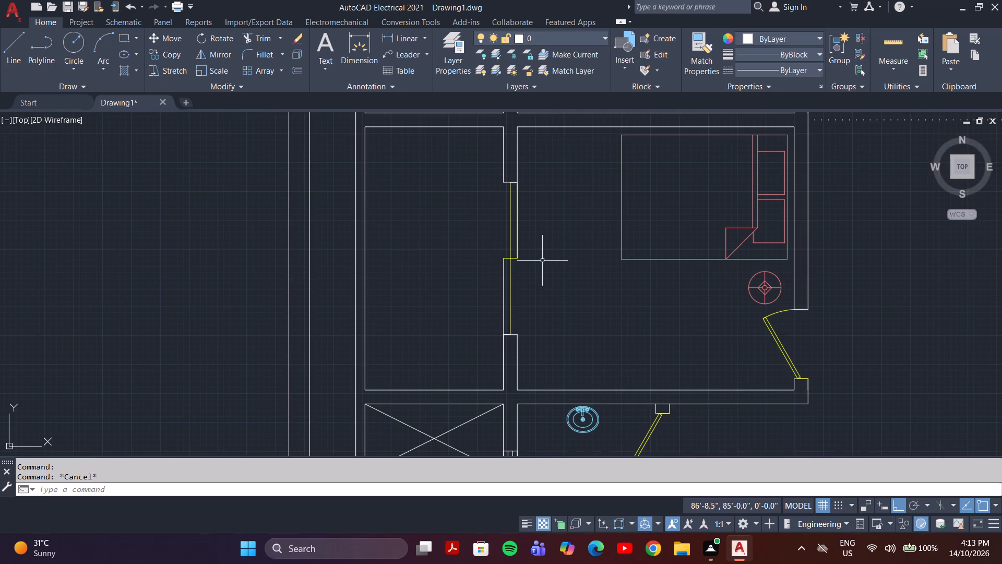
# Move the sliding door panel lines of the bedroom directly below the kitchen to the doors layer.
pyautogui.scroll(-3, 504, 354)
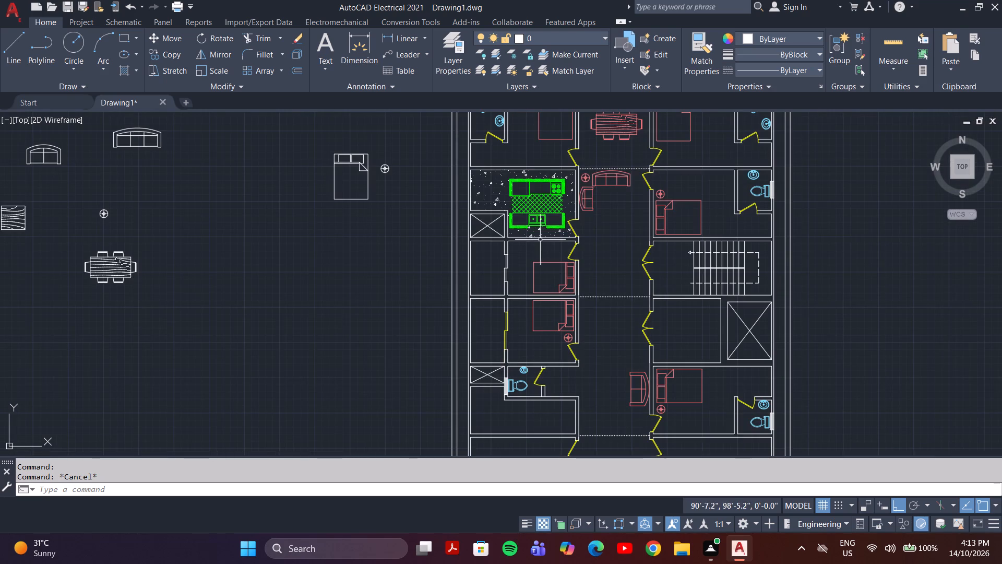
pyautogui.scroll(5, 519, 272)
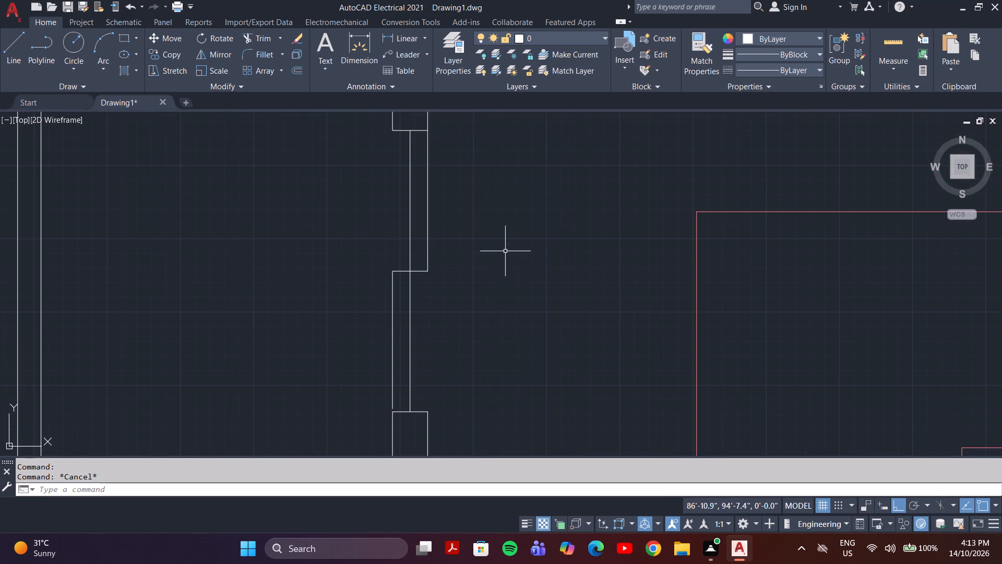
pyautogui.moveTo(465, 213); pyautogui.dragTo(351, 307)
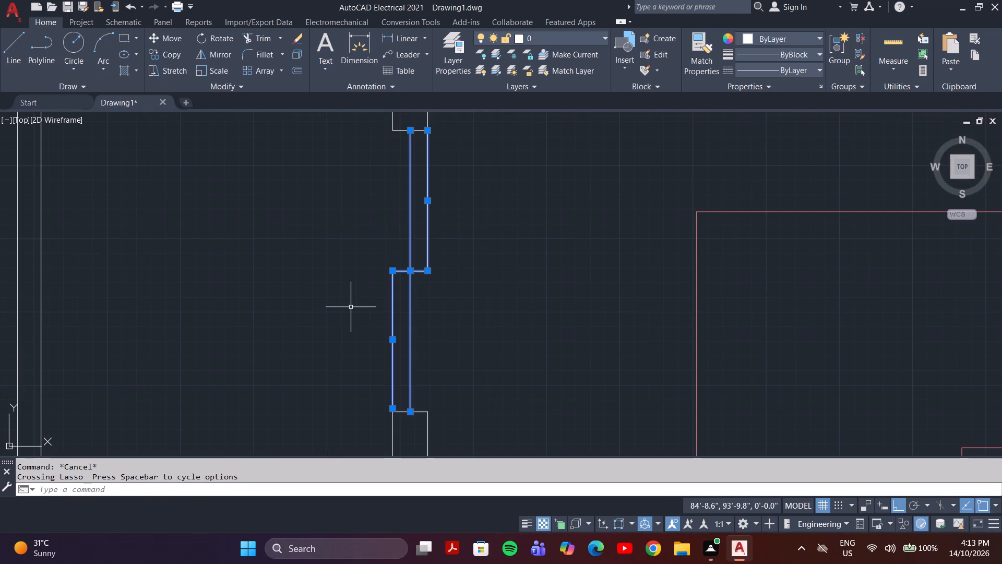
pyautogui.click(603, 37)
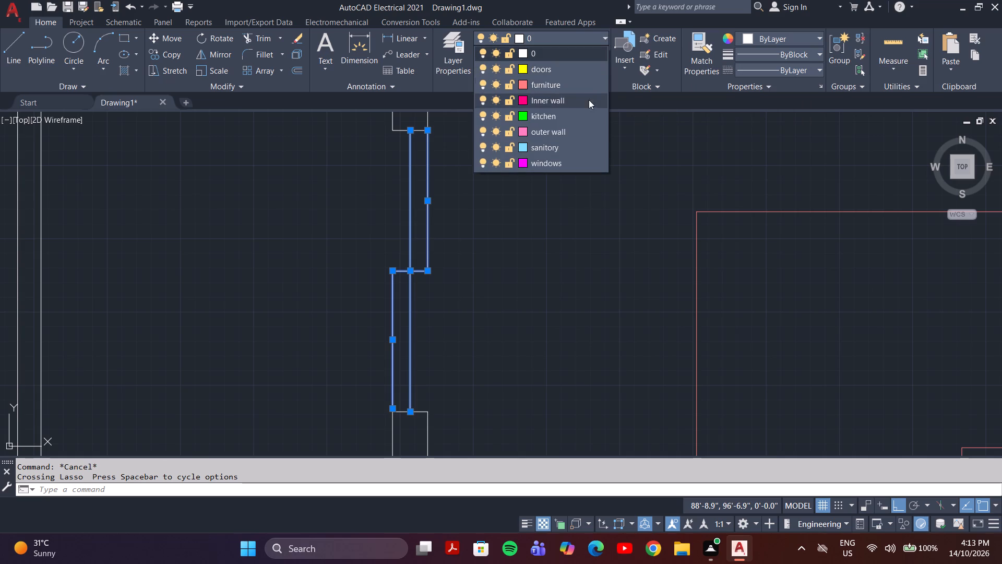
pyautogui.click(580, 71)
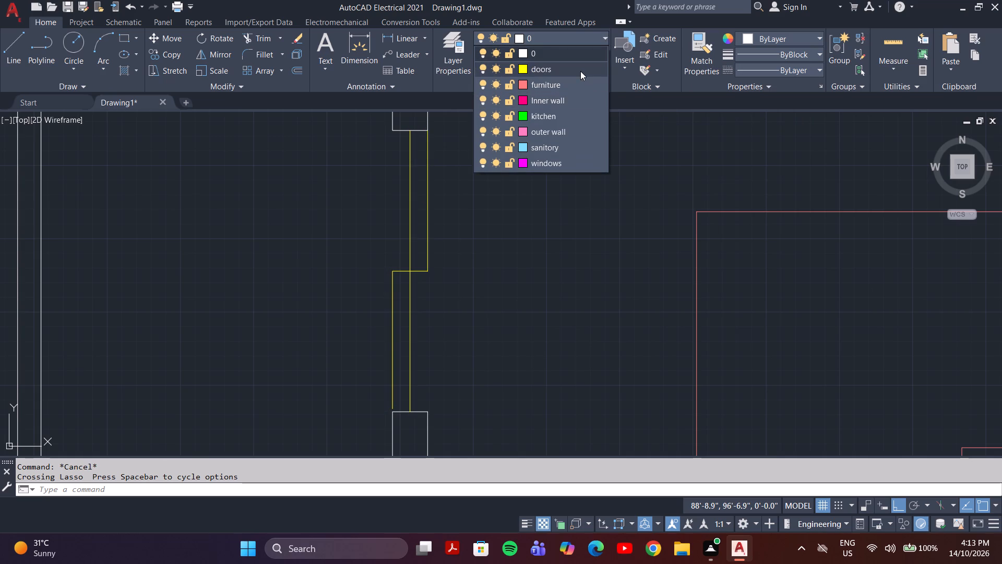
pyautogui.scroll(-3, 574, 201)
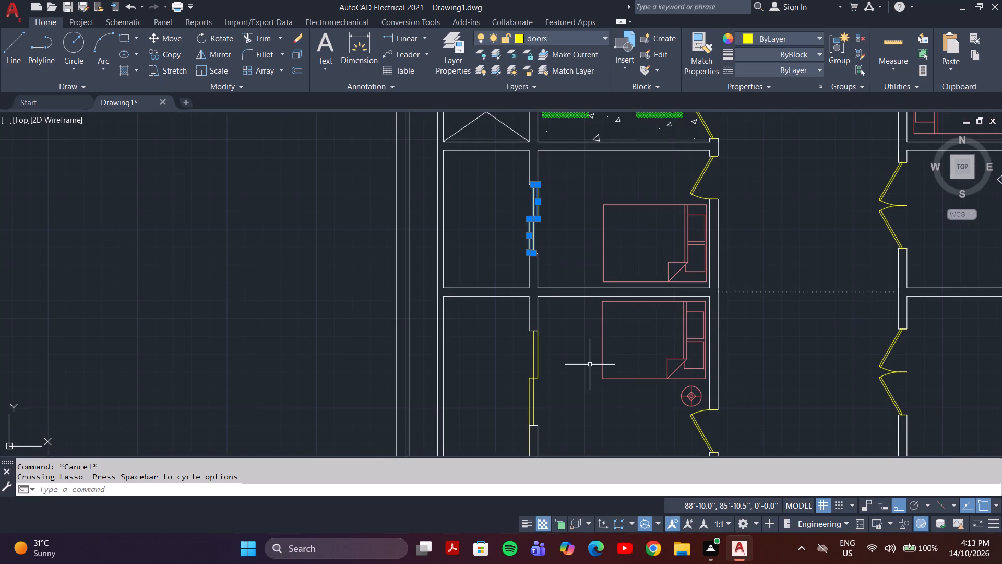
pyautogui.press('Escape')
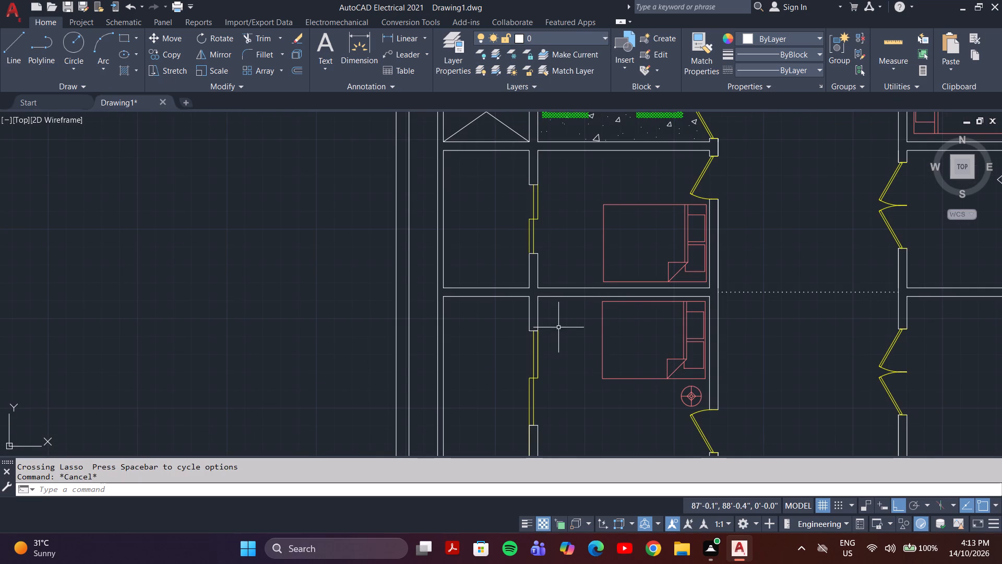
# Examine the whole floor plan, including the top-row rooms and toilet window, for elements still needing a layer.
pyautogui.scroll(-3, 564, 315)
pyautogui.scroll(1, 615, 349)
pyautogui.scroll(-2, 566, 157)
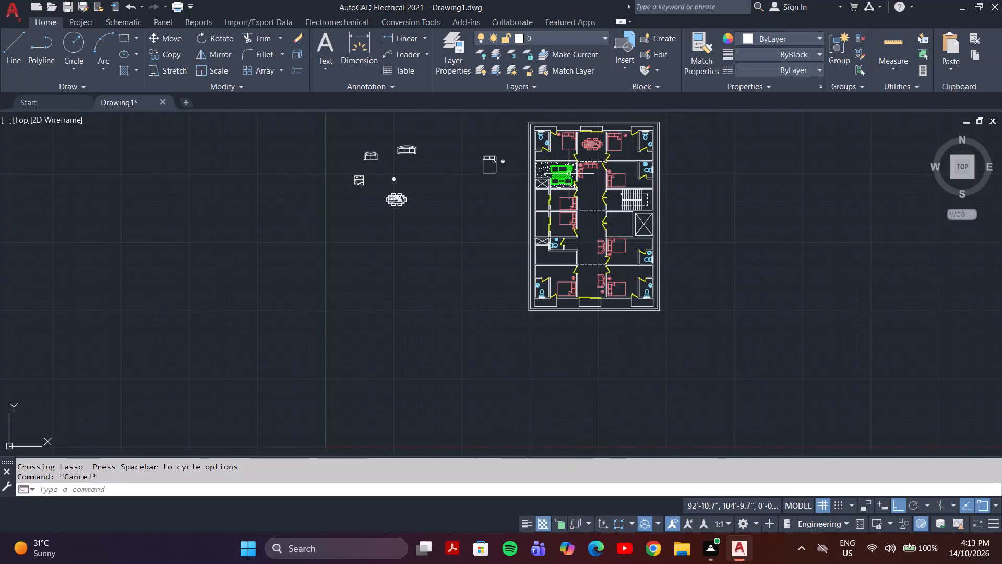
pyautogui.scroll(1, 569, 173)
pyautogui.scroll(-2, 570, 157)
pyautogui.scroll(3, 574, 141)
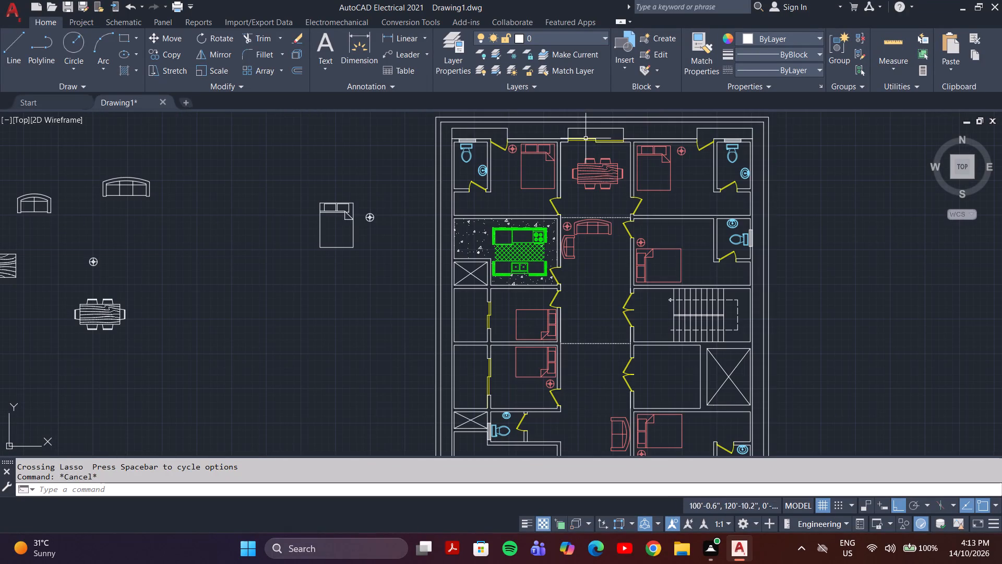
pyautogui.scroll(2, 586, 139)
pyautogui.scroll(-1, 586, 139)
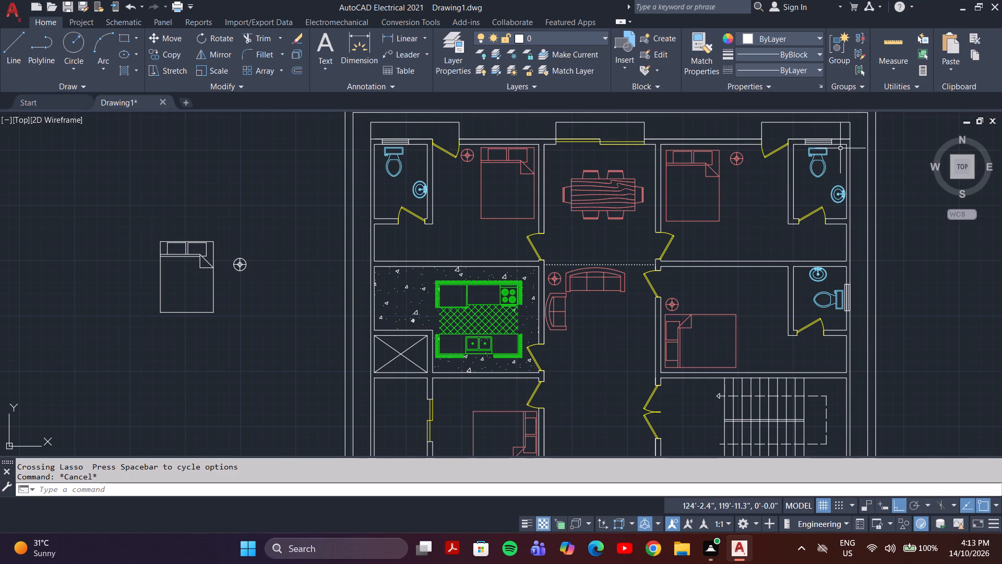
pyautogui.scroll(3, 834, 144)
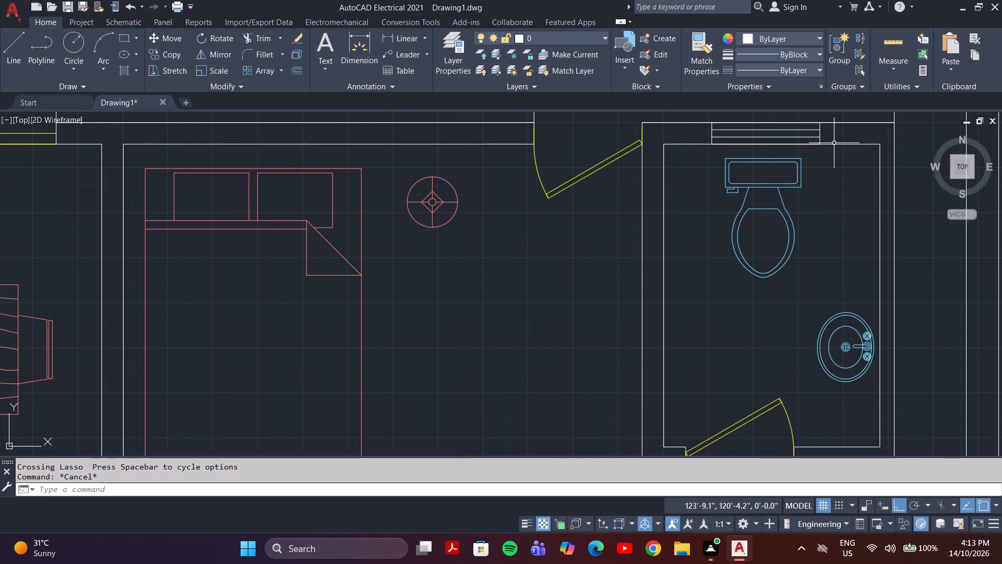
pyautogui.scroll(-3, 822, 155)
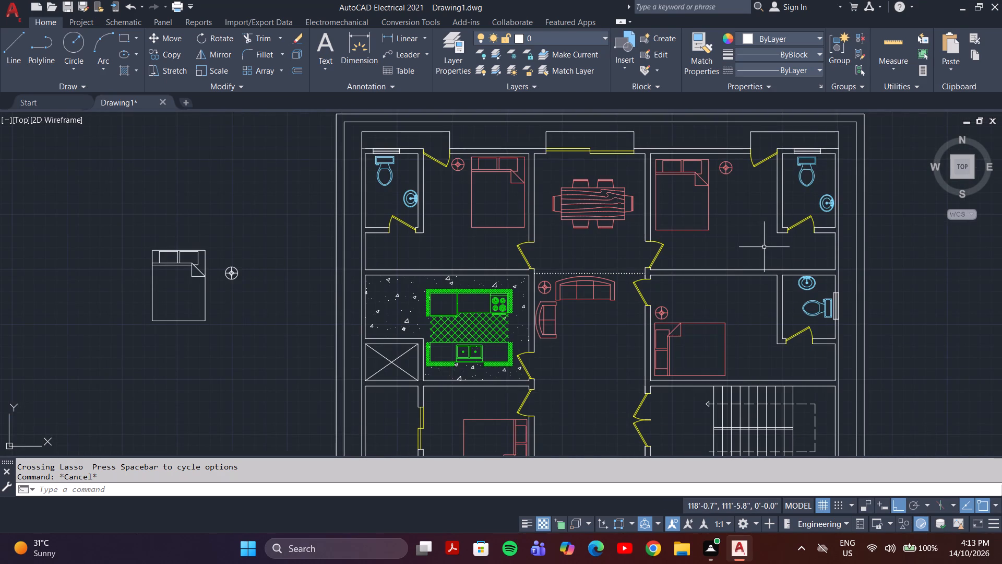
pyautogui.scroll(-2, 764, 247)
pyautogui.scroll(-2, 773, 346)
pyautogui.scroll(1, 788, 335)
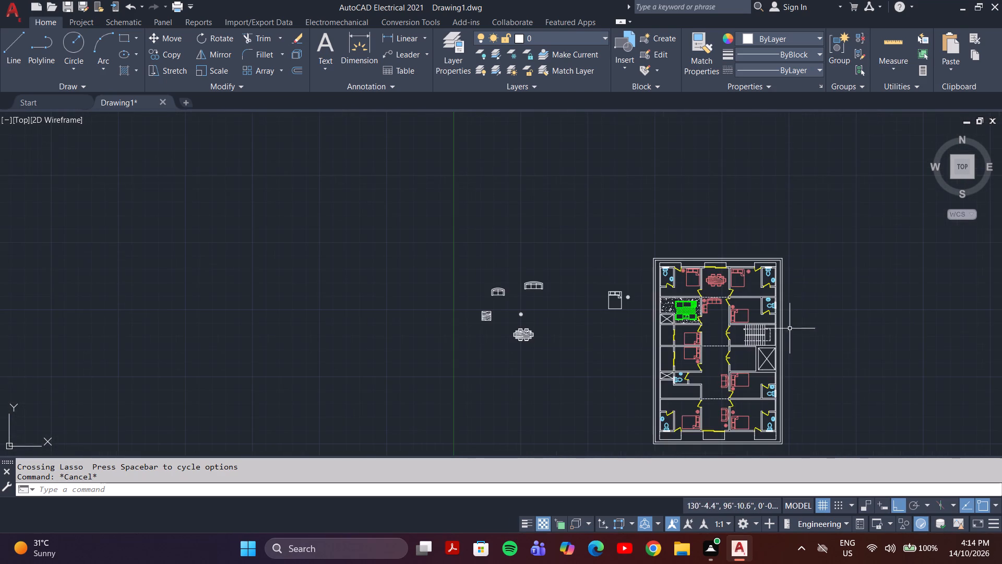
# Move the outermost boundary rectangle around the floor plan to the outer wall layer.
pyautogui.scroll(3, 814, 298)
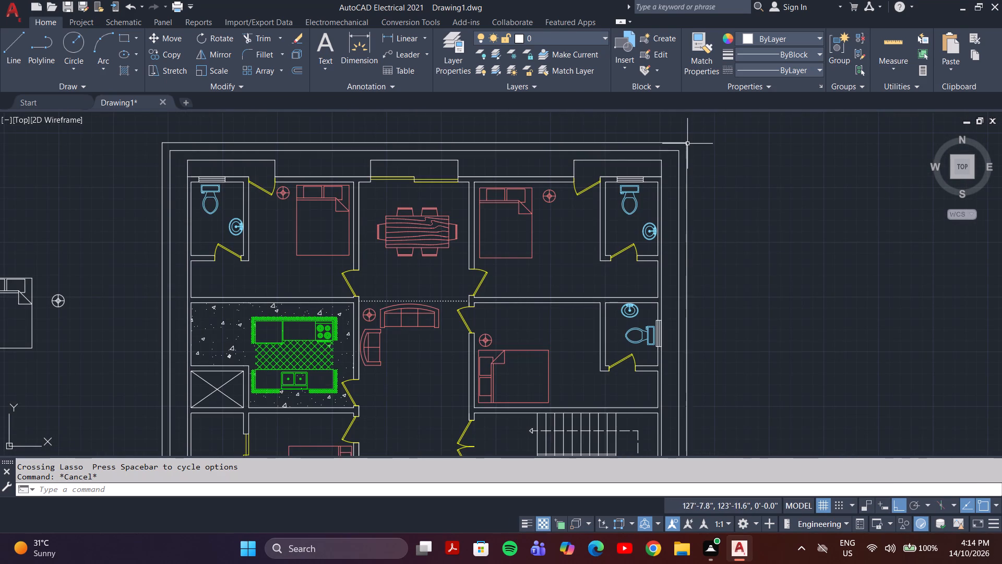
pyautogui.click(687, 144)
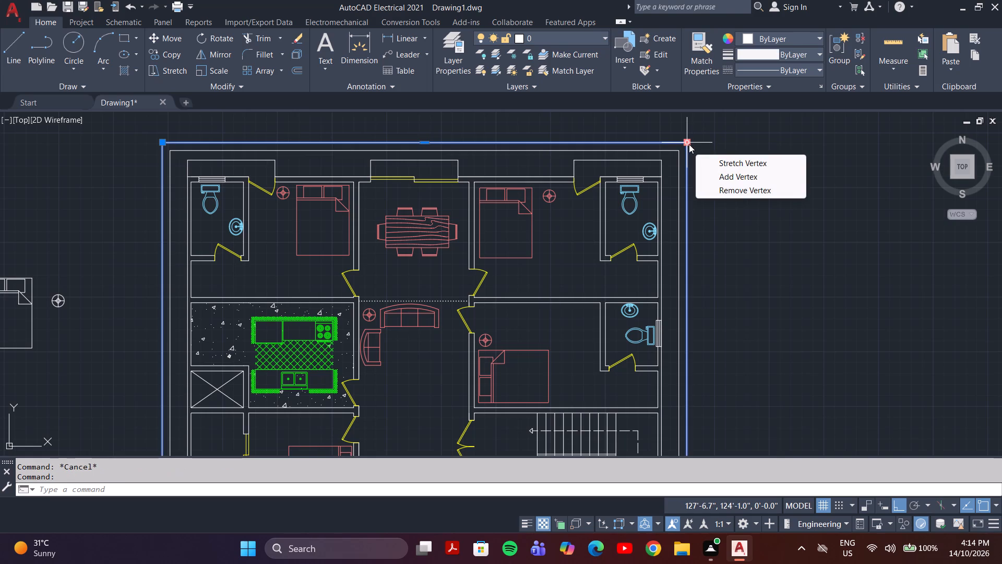
pyautogui.scroll(-4, 524, 110)
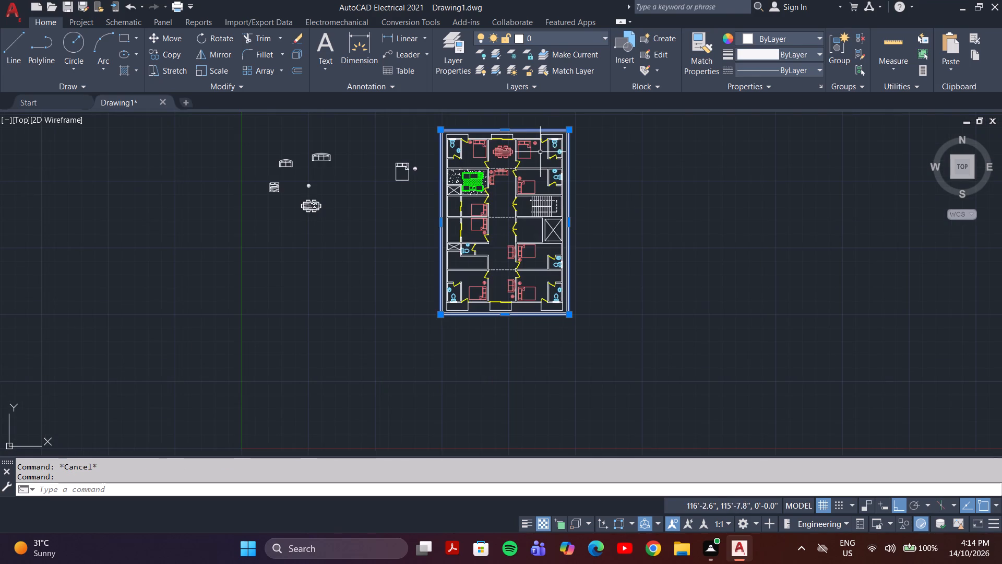
pyautogui.scroll(2, 542, 146)
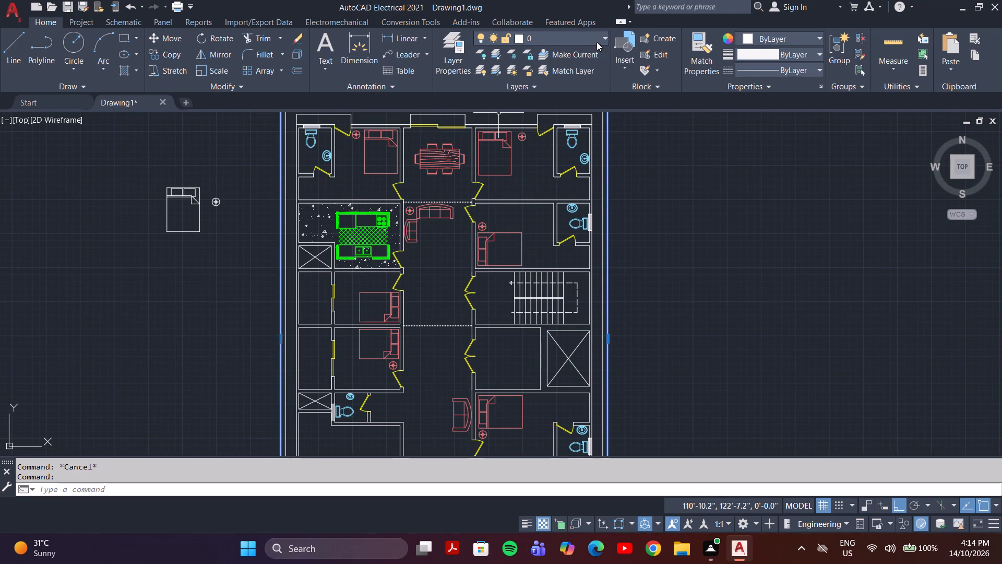
pyautogui.click(604, 37)
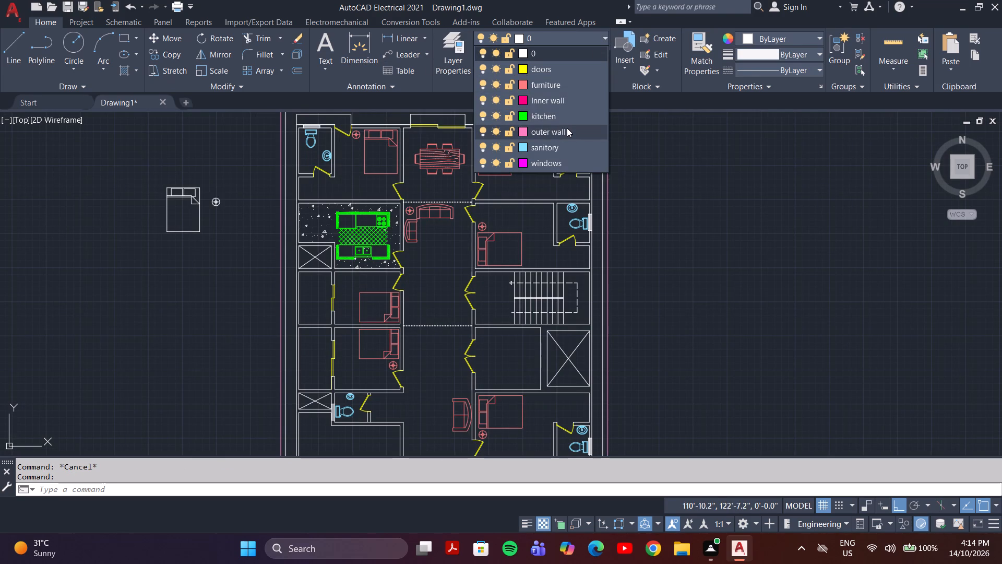
pyautogui.click(567, 128)
pyautogui.scroll(-2, 615, 183)
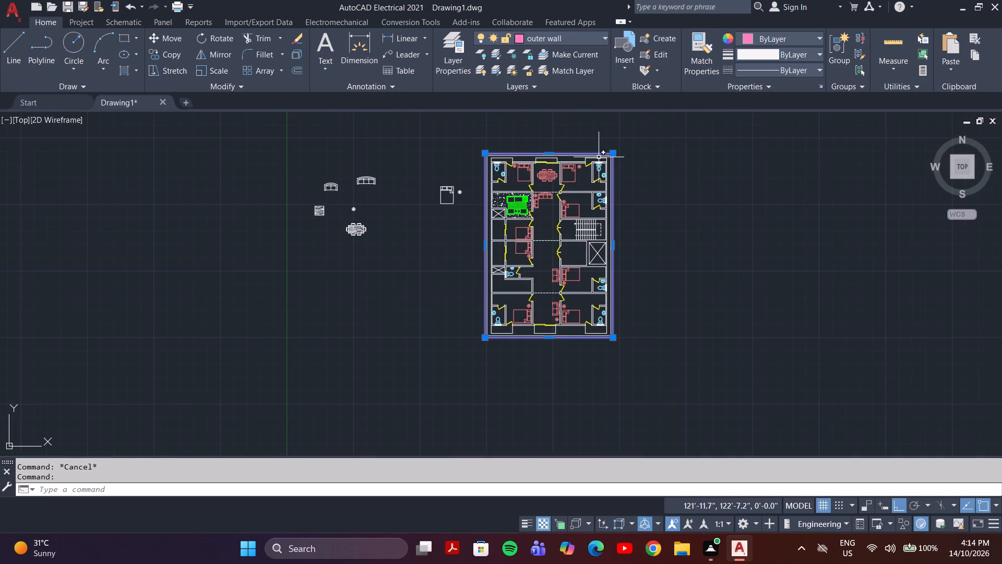
pyautogui.scroll(3, 599, 157)
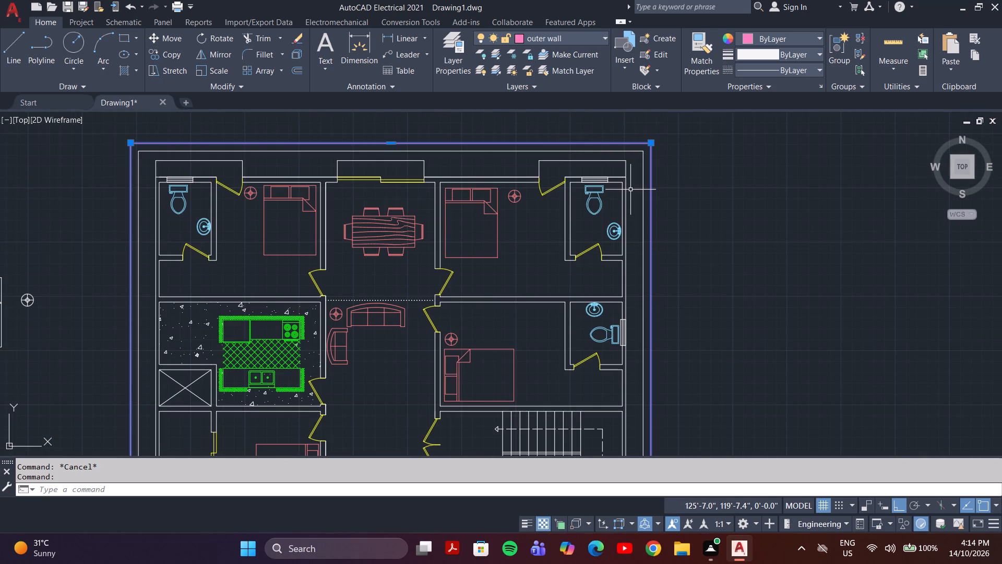
pyautogui.press('Escape')
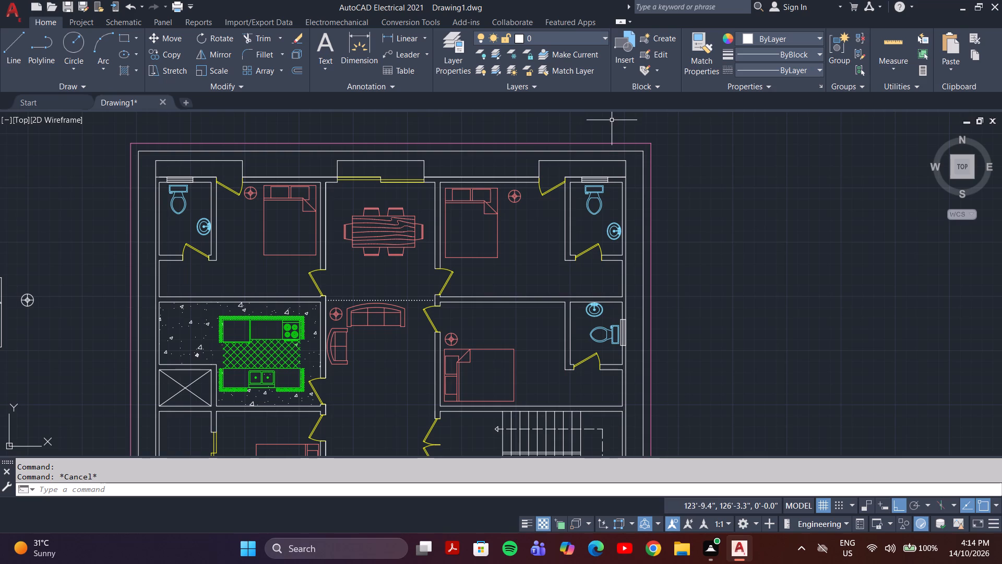
# Move the four boundary lines just inside the outermost rectangle to the outer wall layer.
pyautogui.click(603, 151)
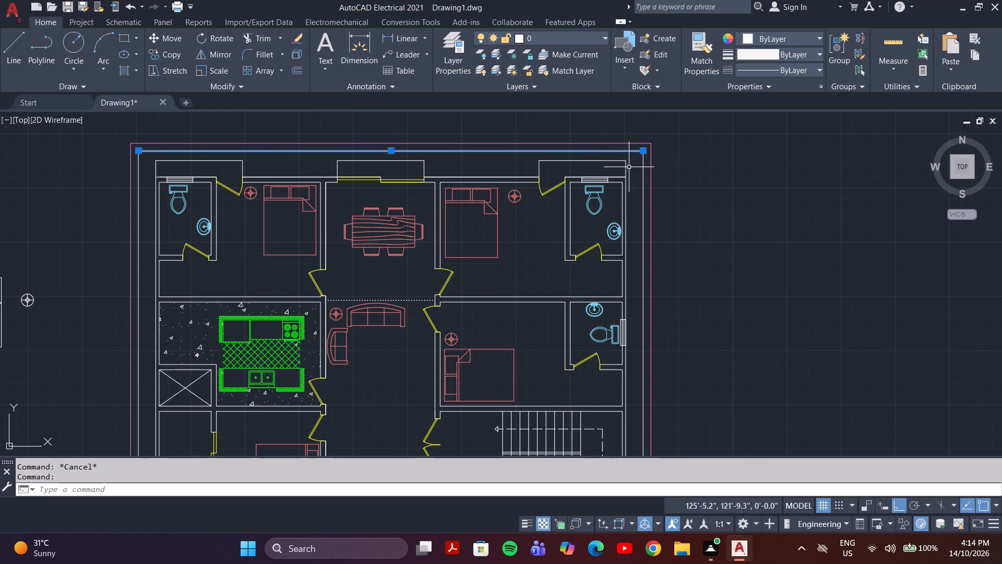
pyautogui.click(642, 173)
pyautogui.scroll(-2, 642, 173)
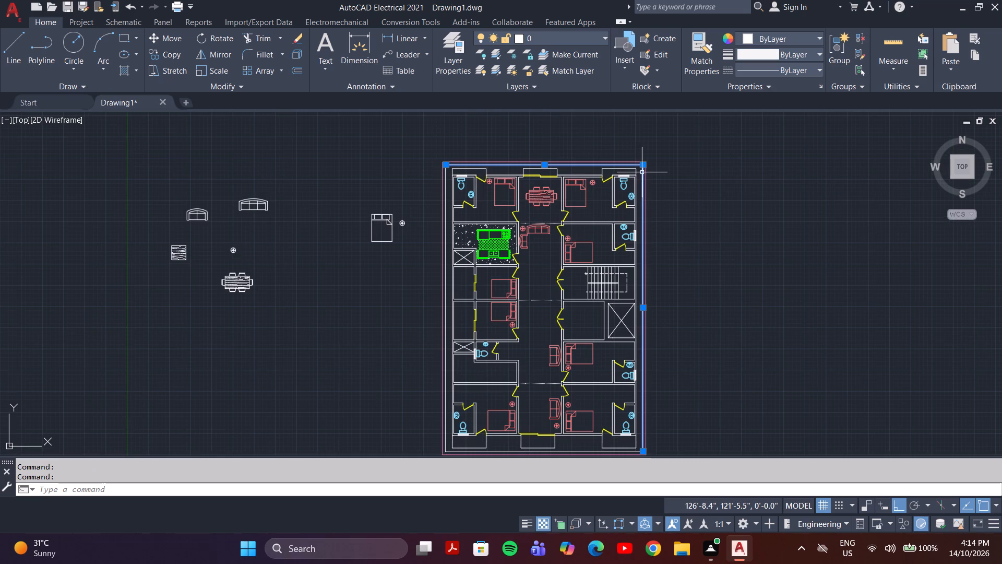
pyautogui.scroll(-2, 638, 228)
pyautogui.scroll(2, 598, 332)
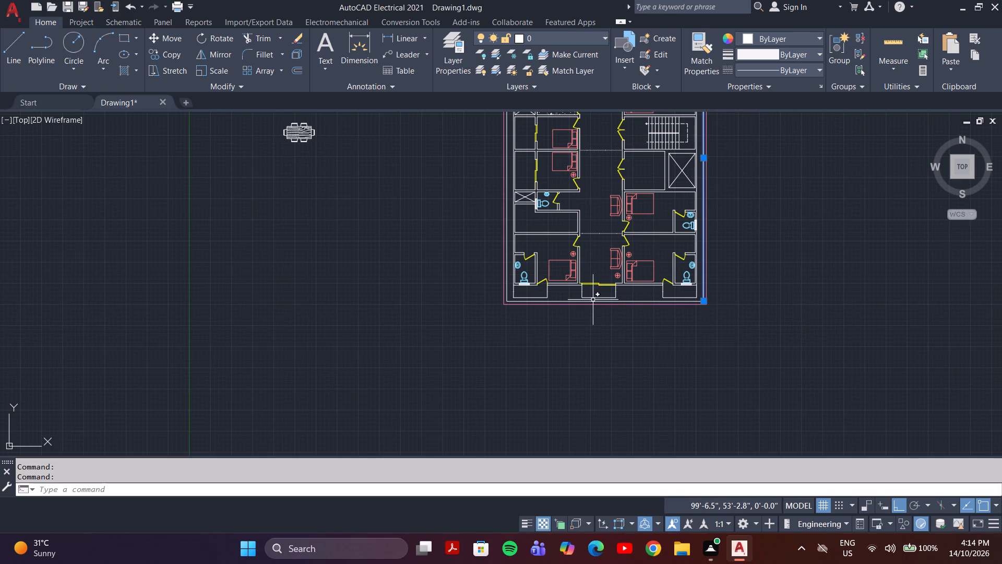
pyautogui.click(593, 301)
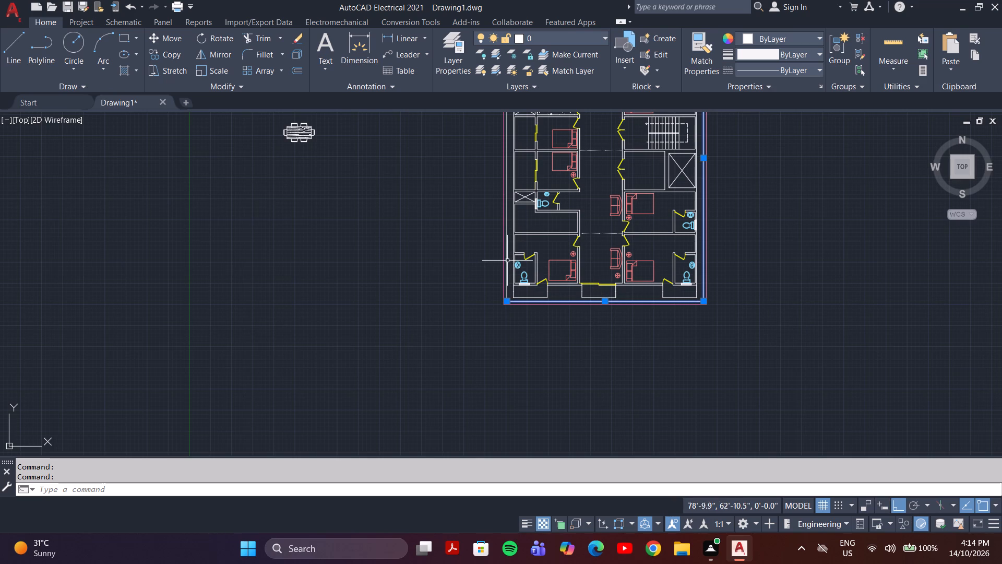
pyautogui.click(507, 261)
pyautogui.scroll(-2, 507, 261)
pyautogui.scroll(3, 558, 201)
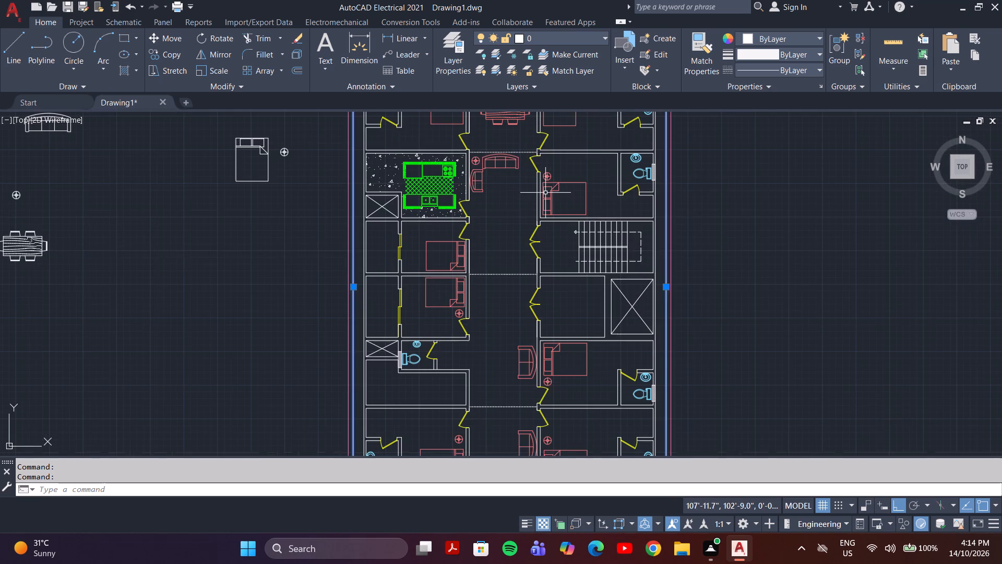
pyautogui.scroll(-2, 545, 193)
pyautogui.scroll(2, 515, 136)
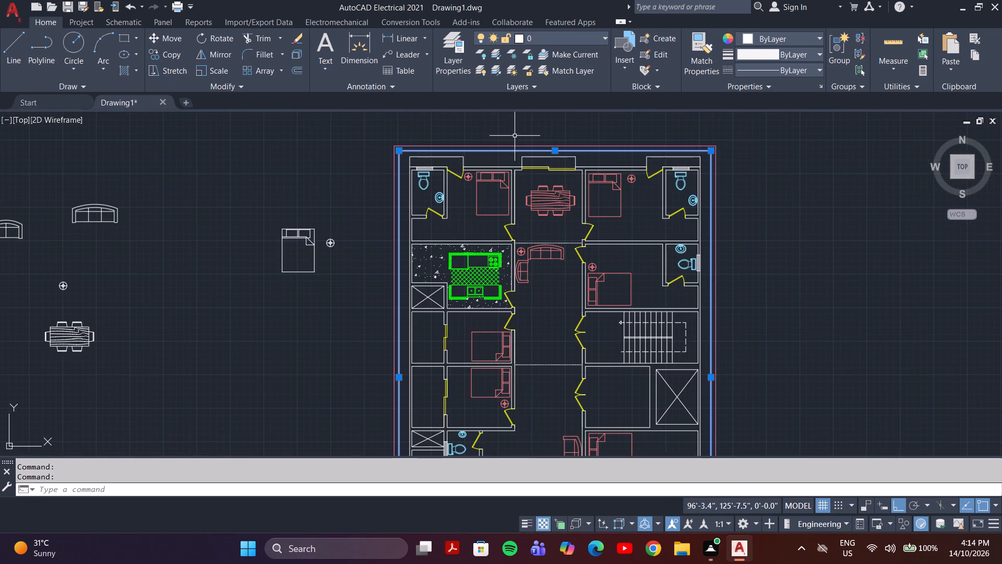
pyautogui.scroll(1, 515, 136)
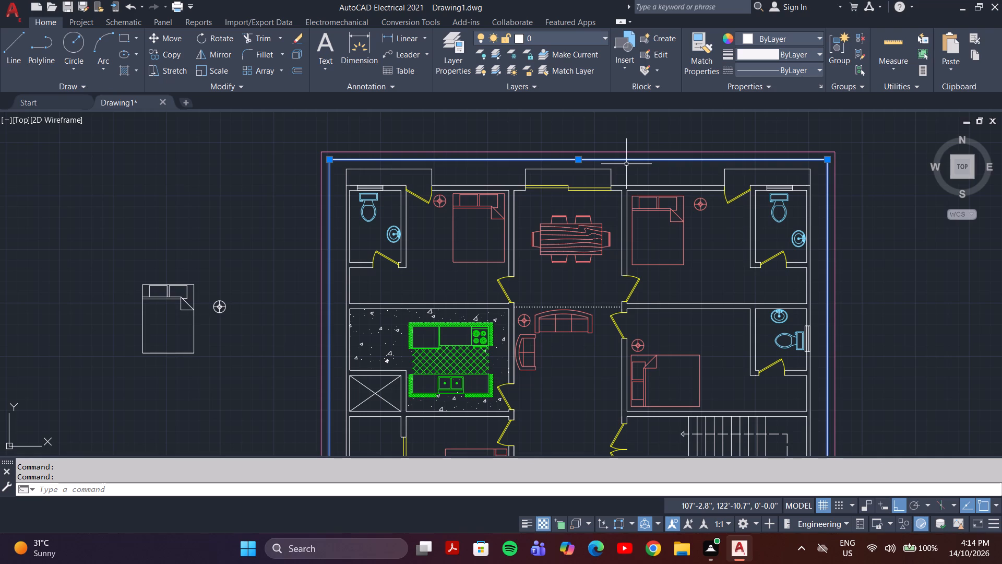
pyautogui.click(604, 38)
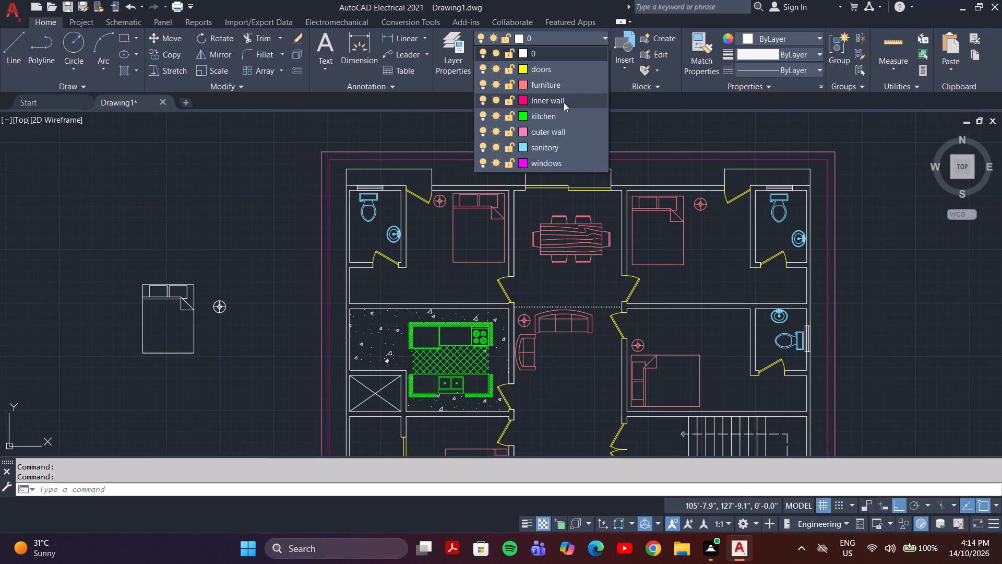
pyautogui.click(563, 128)
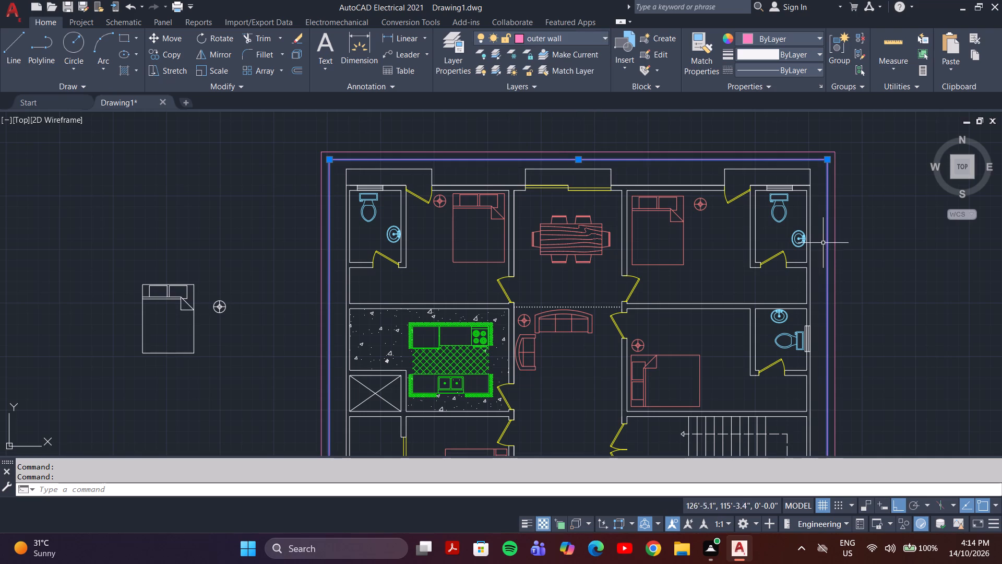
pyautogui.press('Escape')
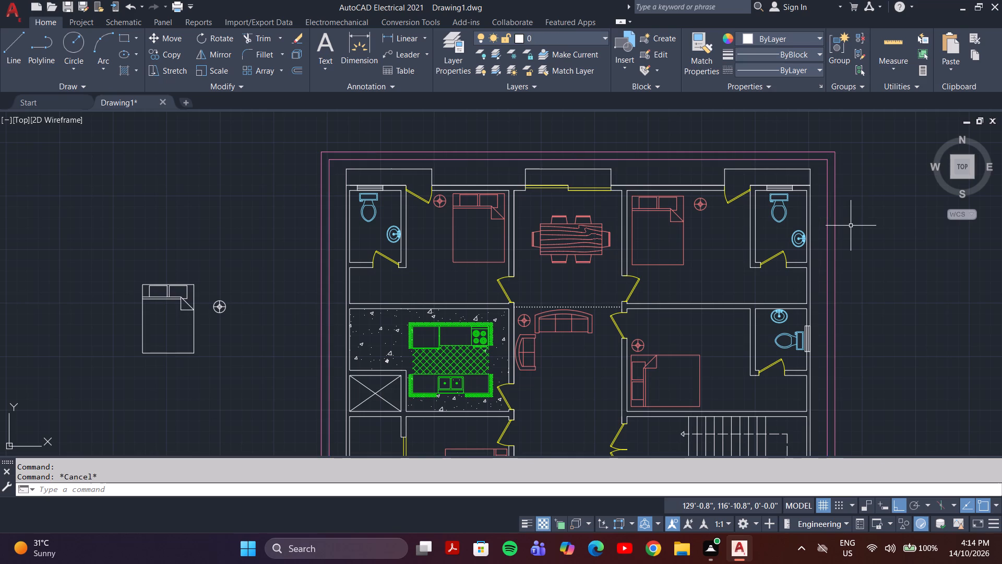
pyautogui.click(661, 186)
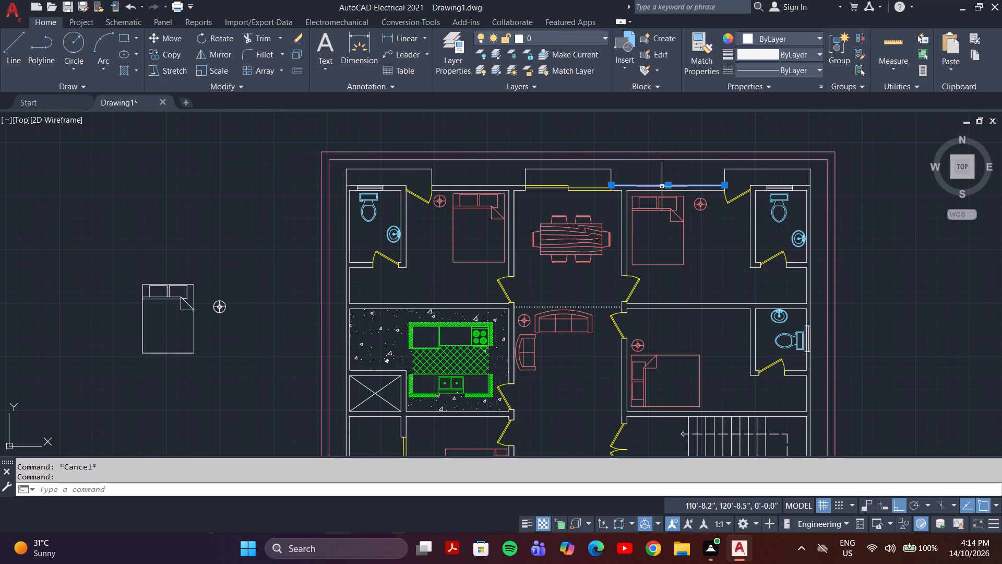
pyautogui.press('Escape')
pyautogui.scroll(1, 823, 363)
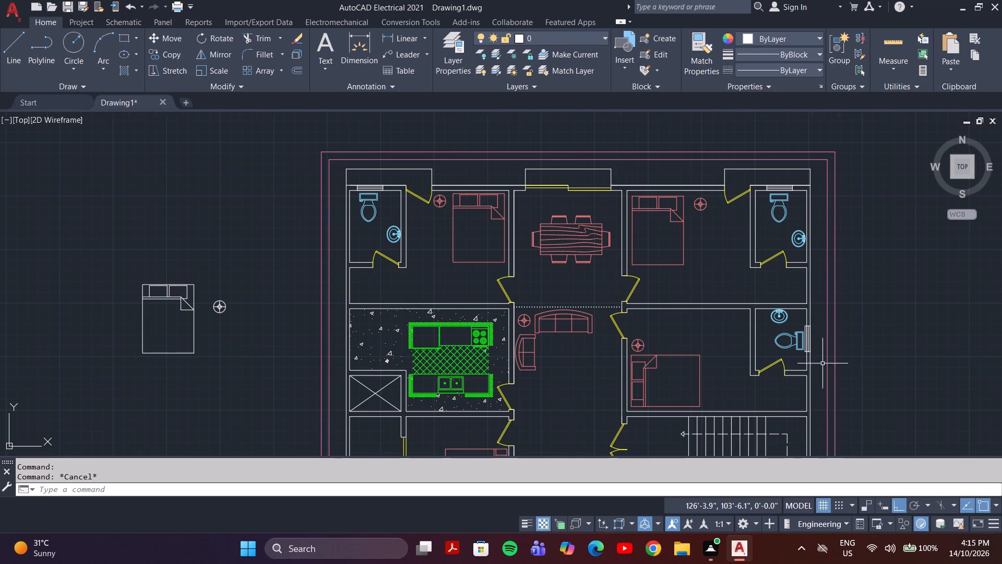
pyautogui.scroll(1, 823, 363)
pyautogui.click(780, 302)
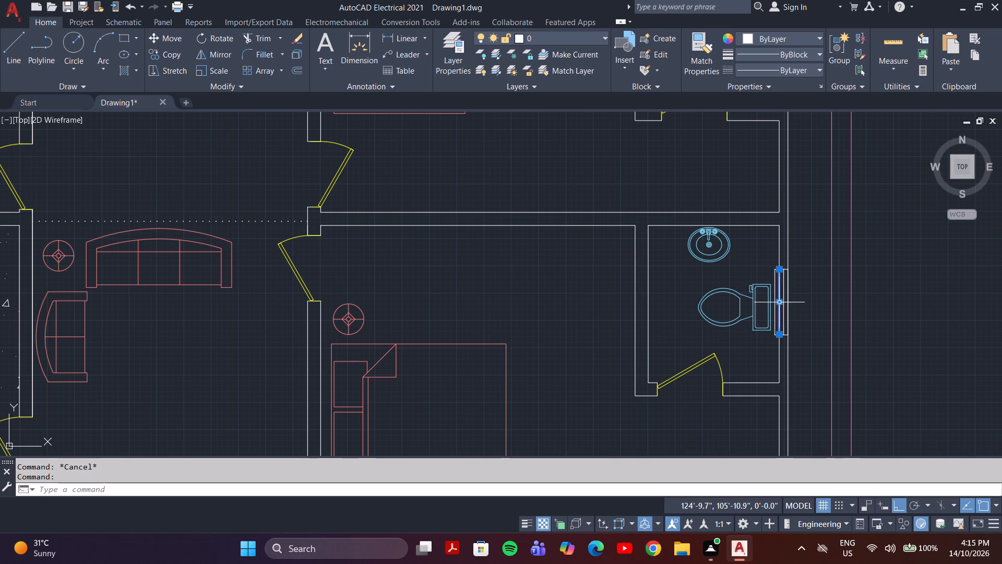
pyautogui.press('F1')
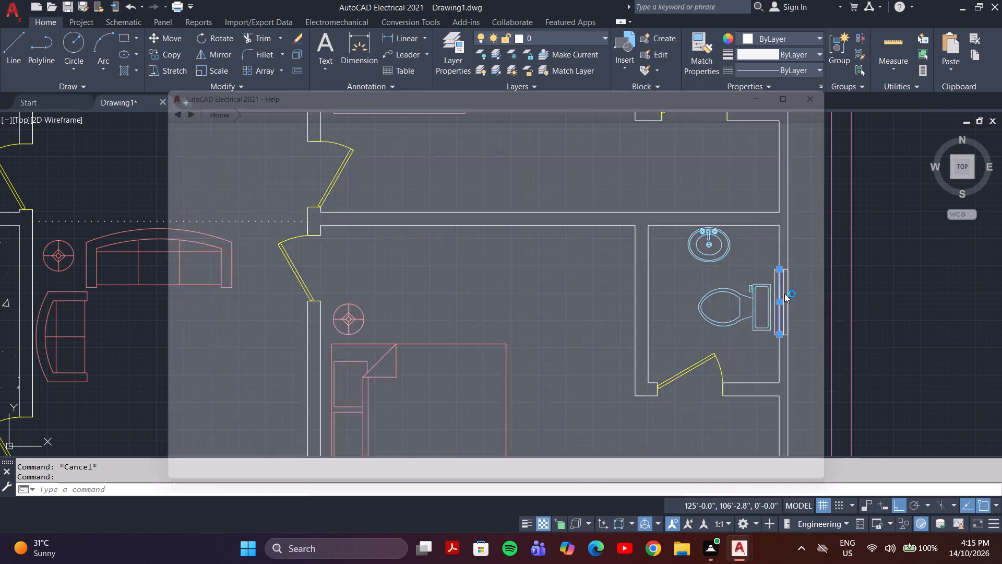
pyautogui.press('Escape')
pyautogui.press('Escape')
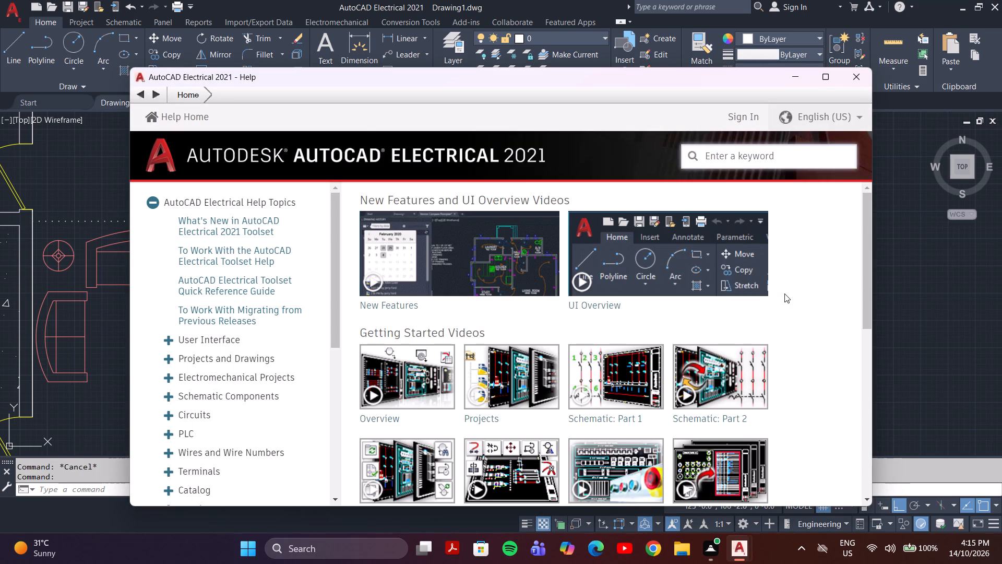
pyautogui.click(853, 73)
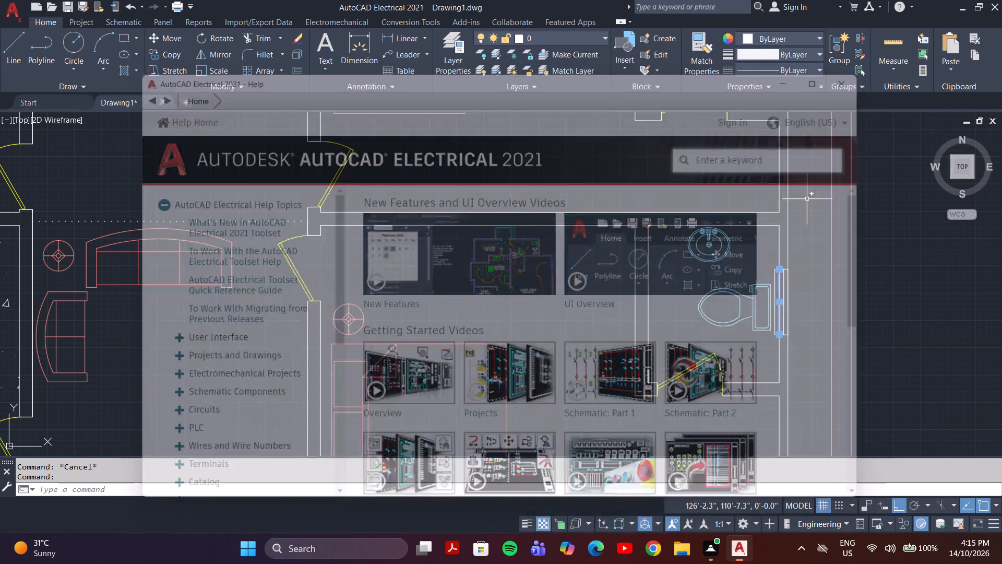
# Move all seven toilet windows, including the interior one in the toilet beside the crossed shaft, to the windows layer.
pyautogui.click(768, 263)
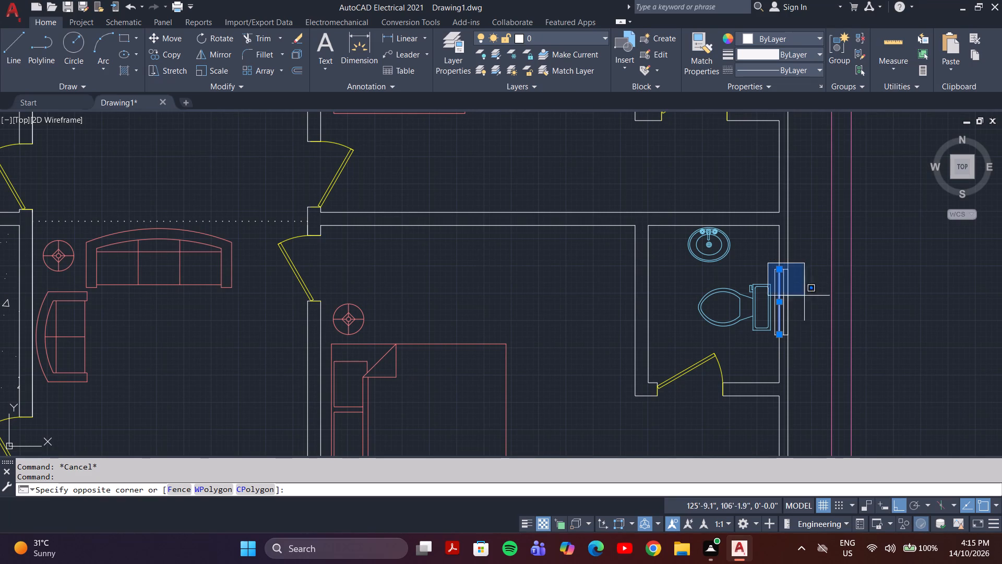
pyautogui.click(793, 350)
pyautogui.scroll(-1, 722, 209)
pyautogui.moveTo(722, 209); pyautogui.dragTo(678, 390, button='middle')
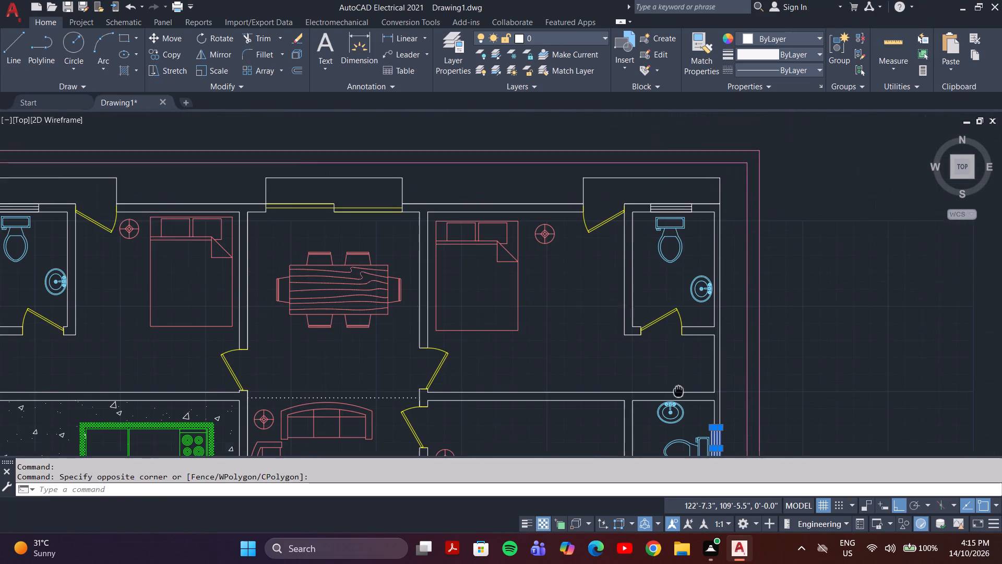
pyautogui.moveTo(678, 390); pyautogui.dragTo(677, 388, button='middle')
pyautogui.click(637, 195)
pyautogui.click(711, 221)
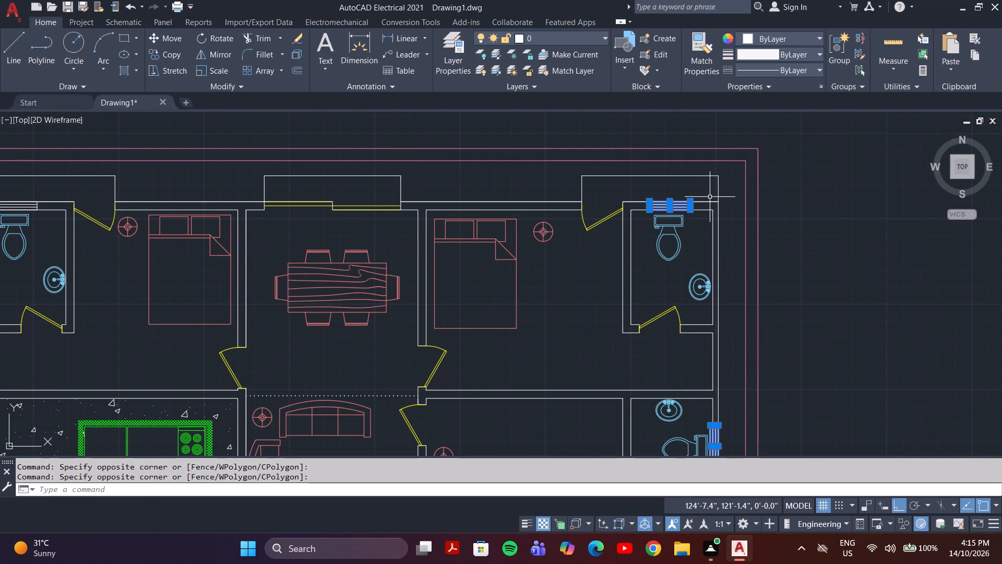
pyautogui.scroll(-4, 742, 189)
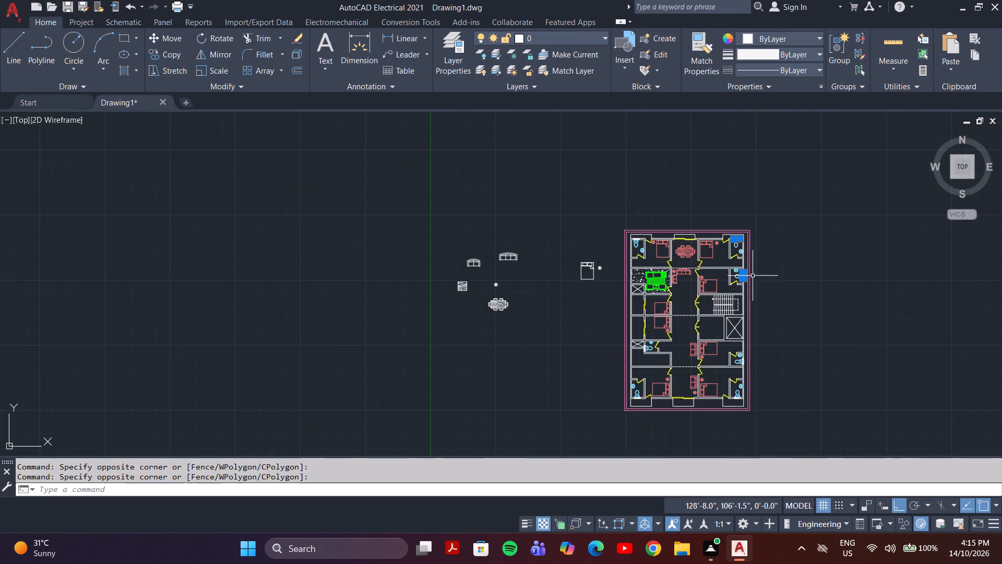
pyautogui.scroll(5, 744, 366)
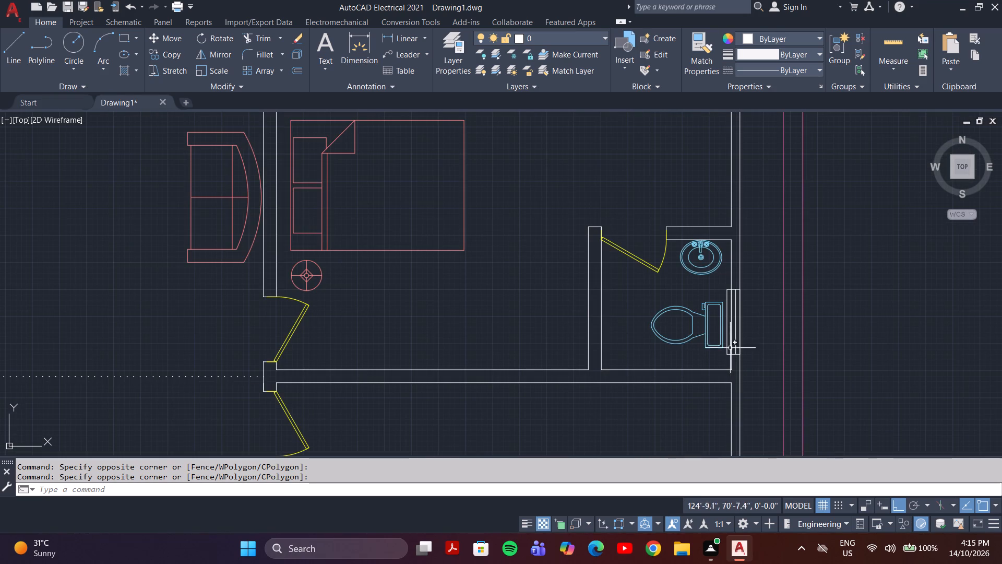
pyautogui.click(713, 283)
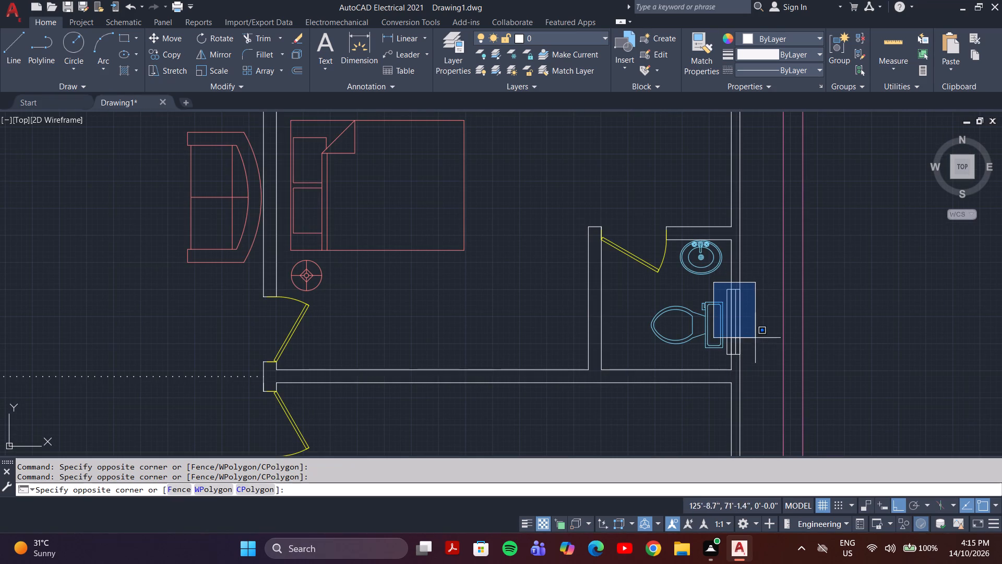
pyautogui.click(756, 367)
pyautogui.scroll(-4, 753, 350)
pyautogui.scroll(4, 768, 425)
pyautogui.click(579, 290)
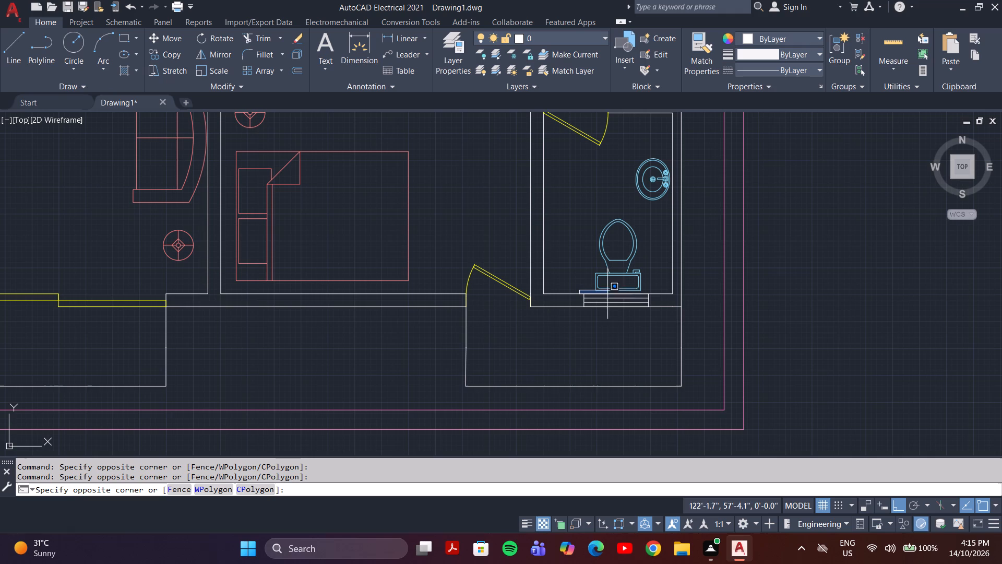
pyautogui.click(655, 314)
pyautogui.scroll(-4, 483, 293)
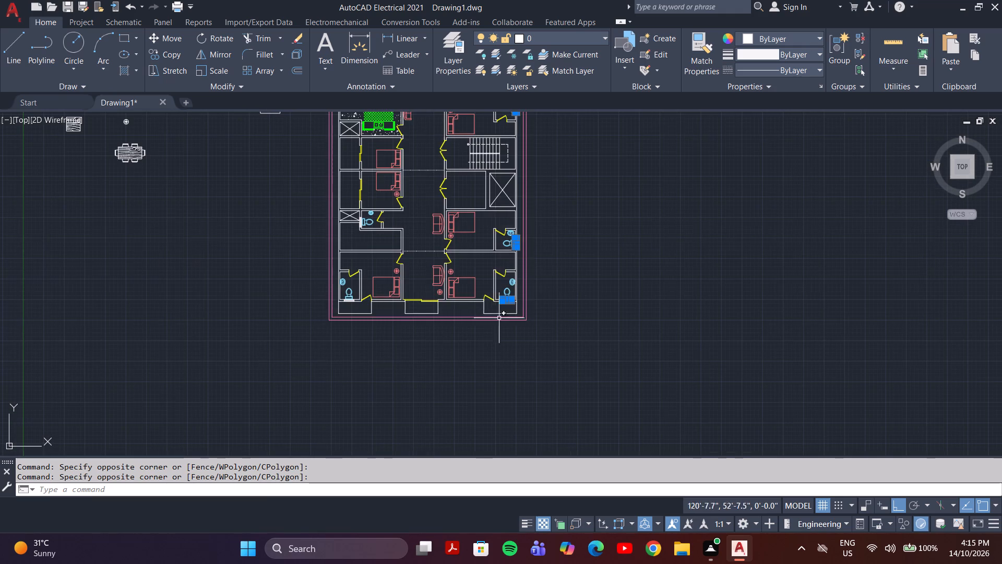
pyautogui.scroll(4, 331, 305)
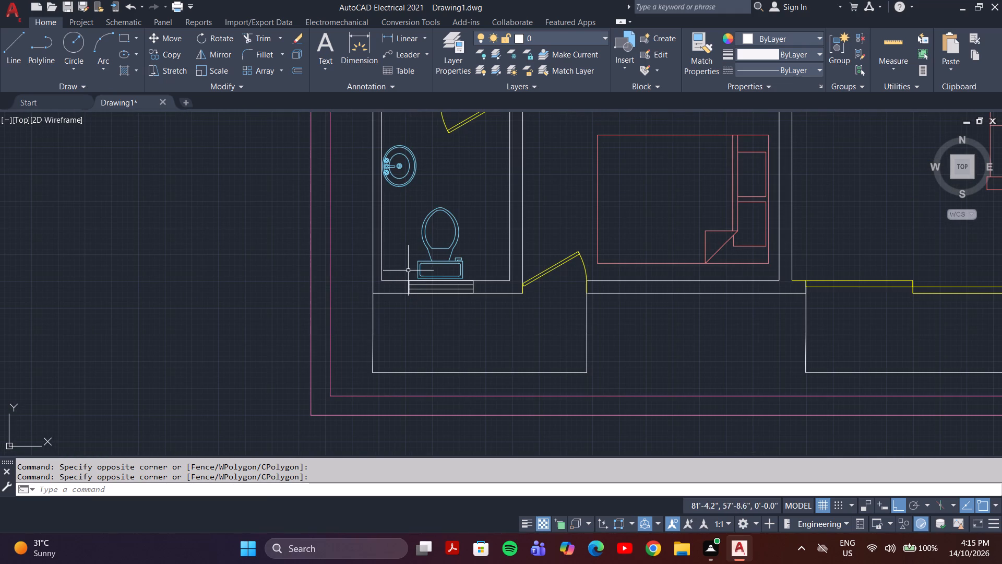
pyautogui.click(408, 273)
pyautogui.click(487, 311)
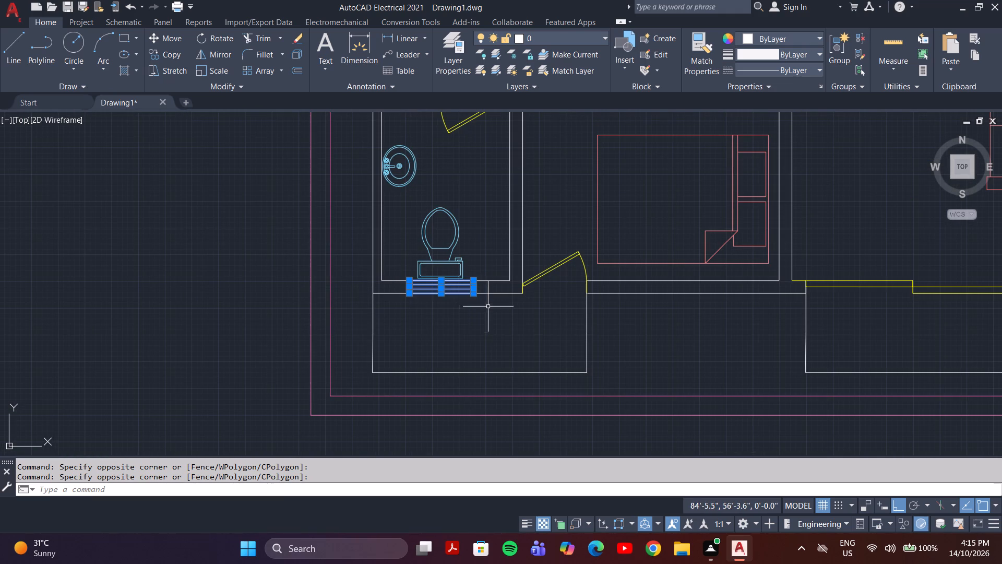
pyautogui.scroll(-3, 487, 307)
pyautogui.scroll(1, 488, 160)
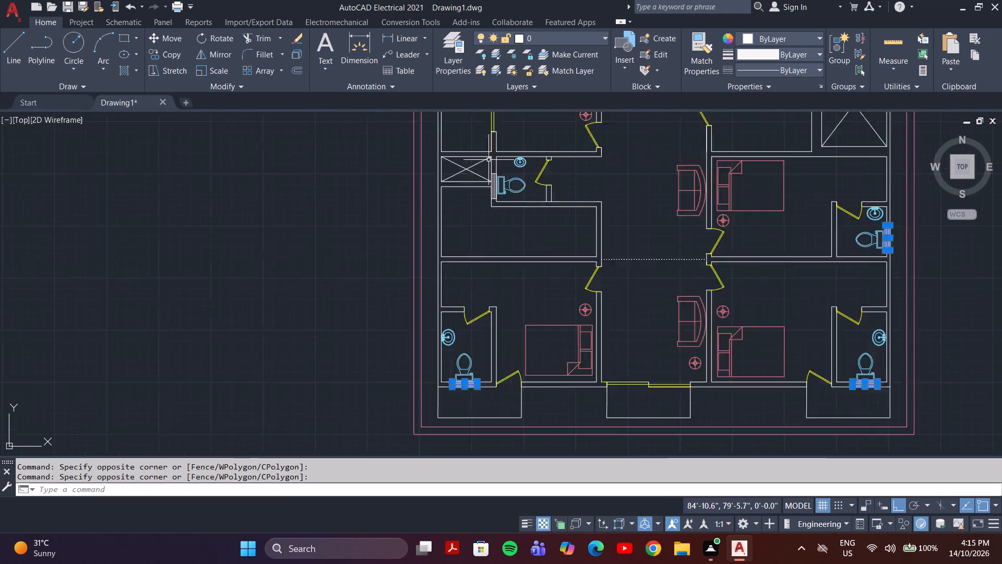
pyautogui.scroll(1, 488, 160)
pyautogui.click(484, 183)
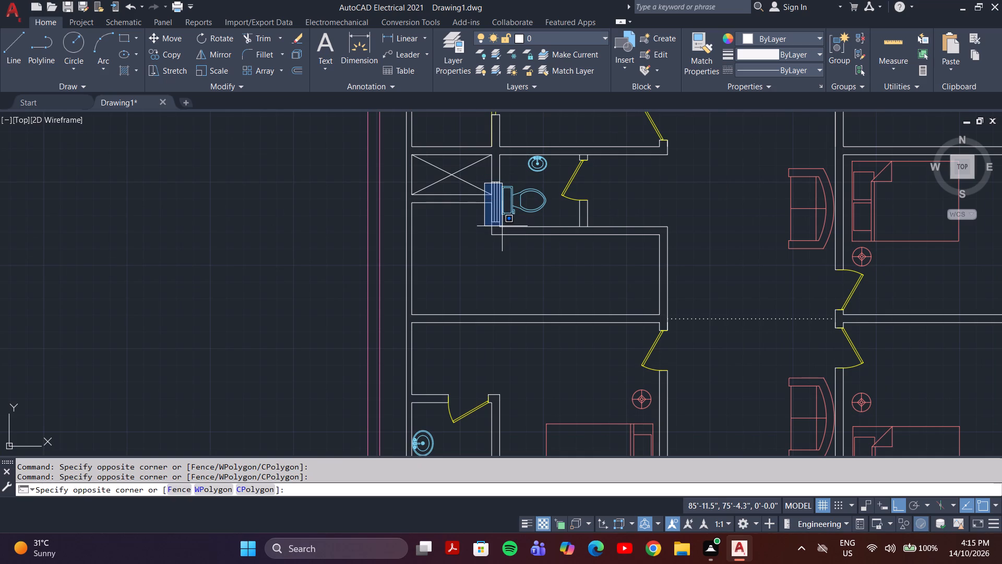
pyautogui.press('Escape')
pyautogui.click(487, 177)
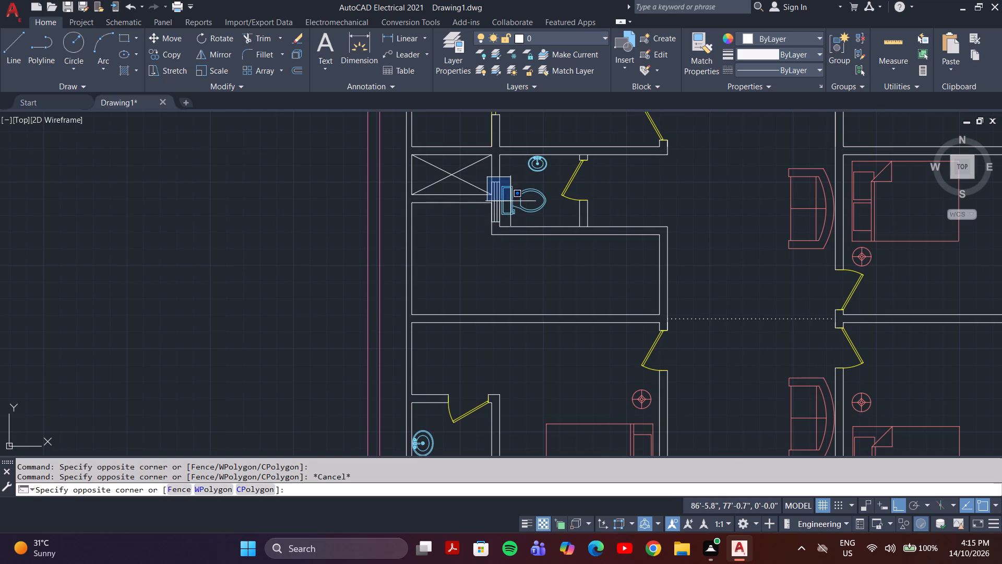
pyautogui.click(502, 232)
pyautogui.scroll(-2, 531, 203)
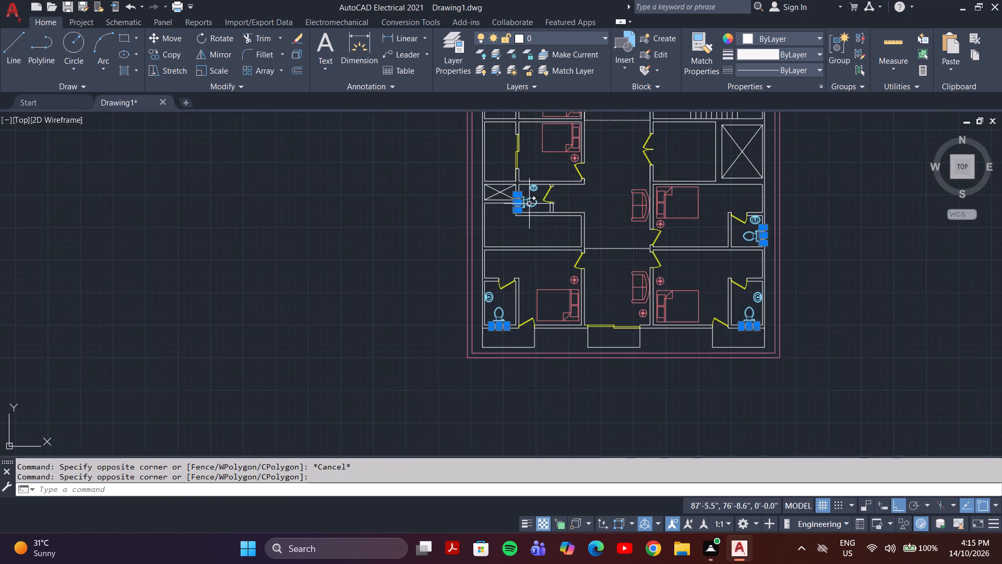
pyautogui.scroll(-2, 528, 199)
pyautogui.scroll(2, 534, 163)
pyautogui.scroll(-1, 528, 164)
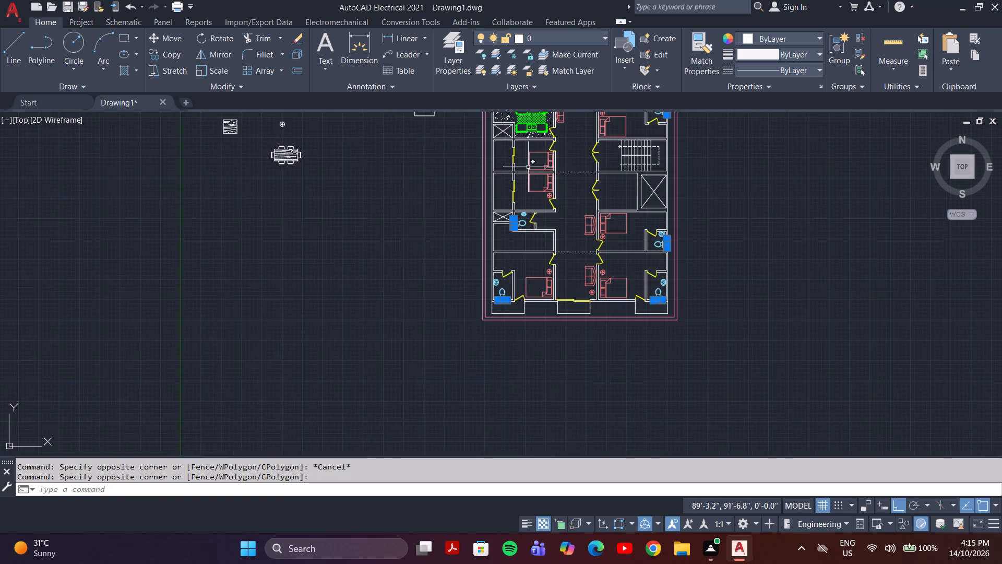
pyautogui.scroll(-1, 568, 182)
pyautogui.scroll(2, 575, 180)
pyautogui.scroll(-3, 560, 154)
pyautogui.scroll(3, 545, 122)
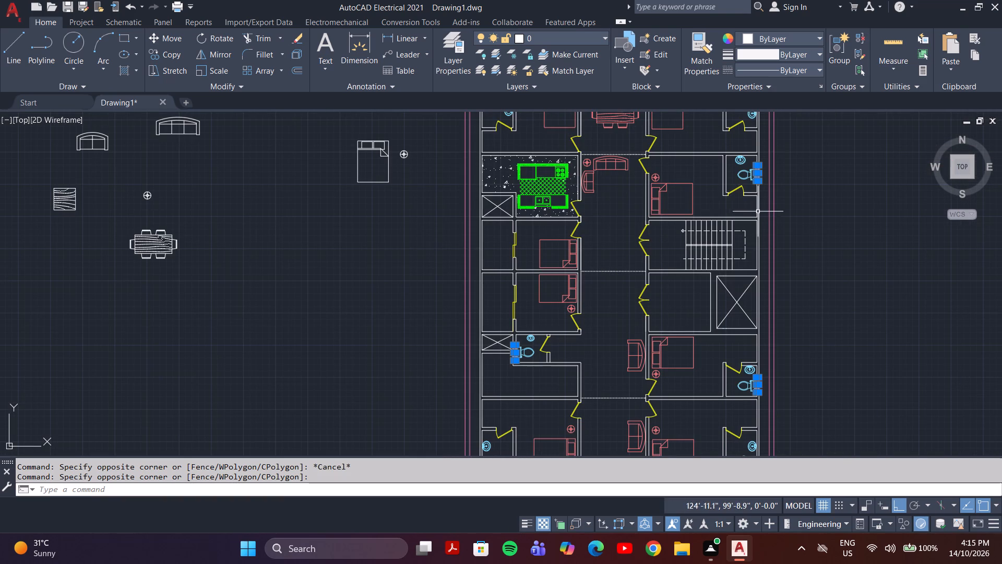
pyautogui.scroll(-3, 634, 267)
pyautogui.scroll(2, 613, 224)
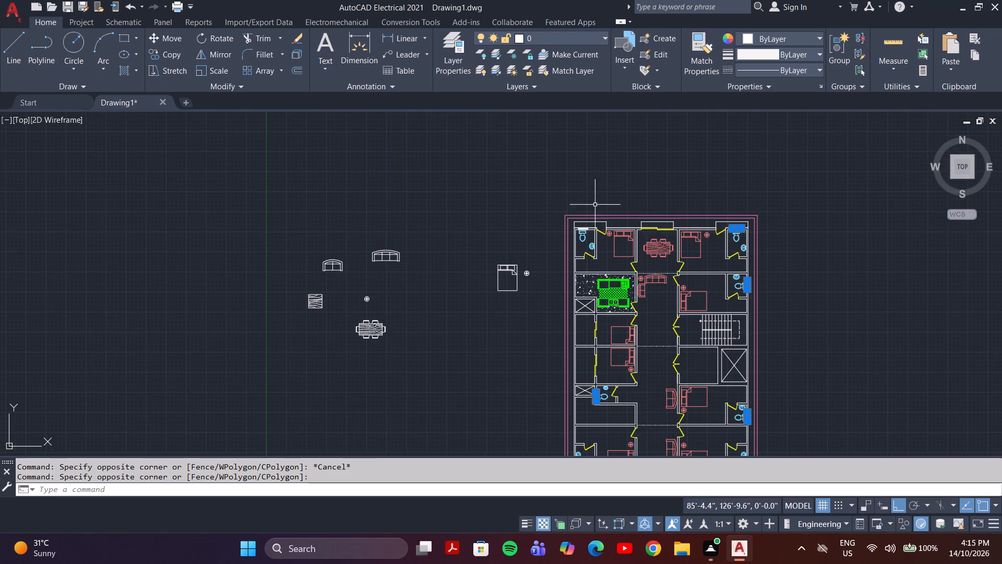
pyautogui.scroll(2, 584, 211)
pyautogui.scroll(1, 565, 275)
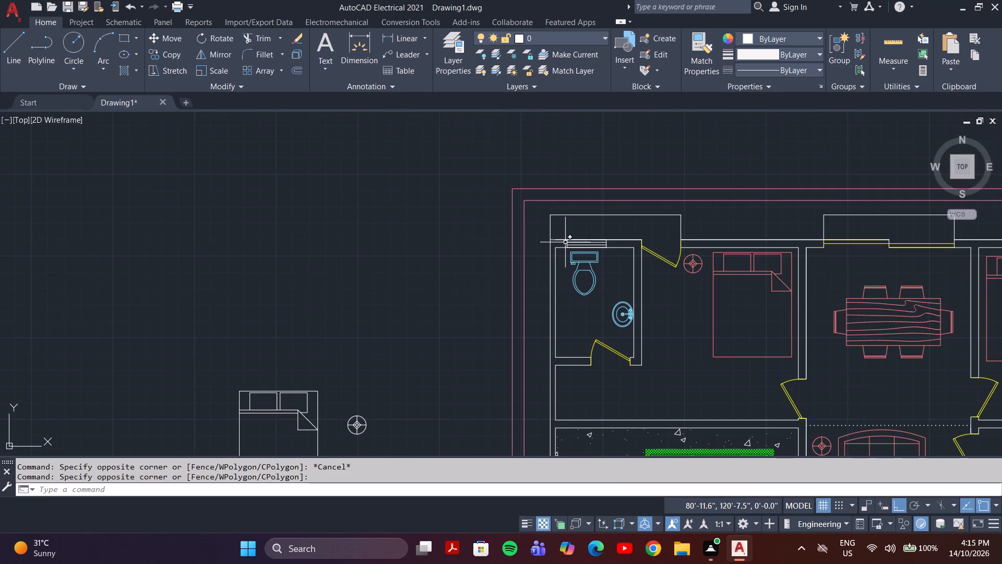
pyautogui.click(564, 237)
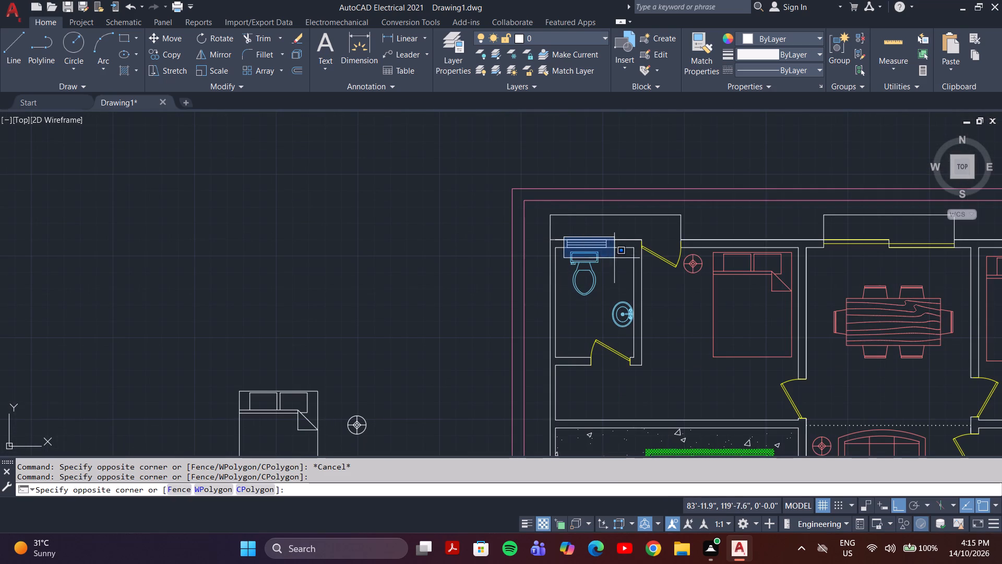
pyautogui.click(614, 251)
pyautogui.scroll(-3, 614, 248)
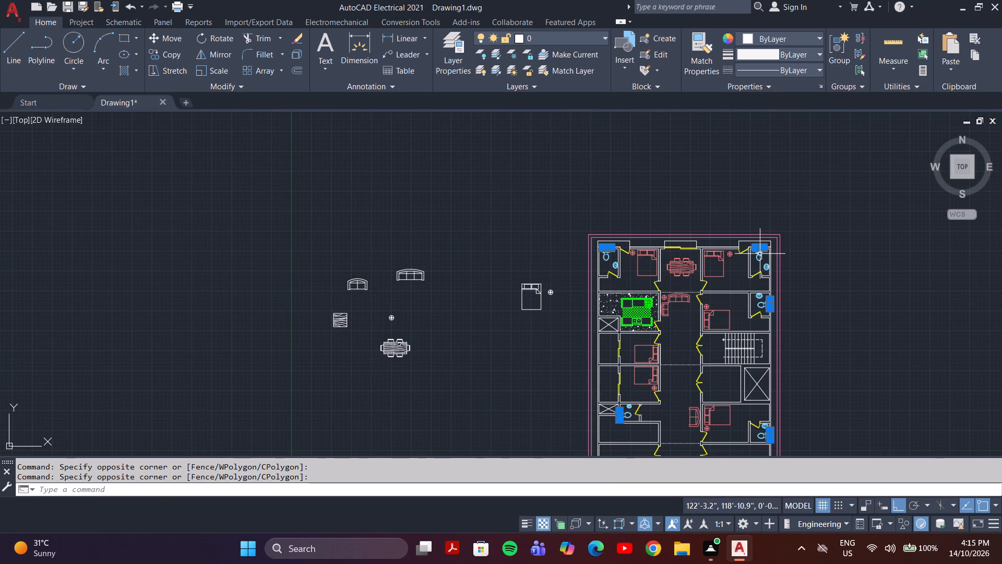
pyautogui.scroll(2, 636, 345)
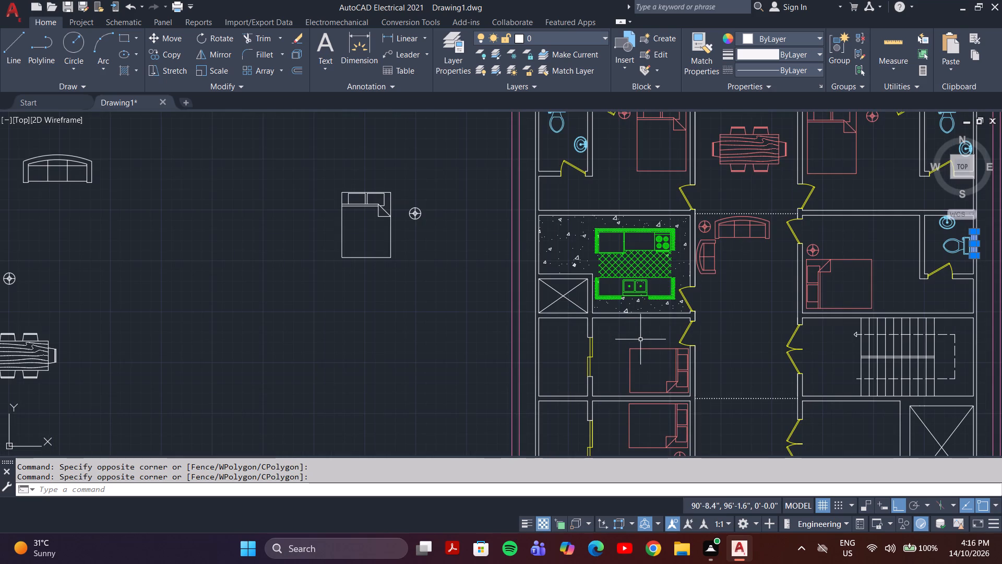
pyautogui.scroll(-2, 654, 334)
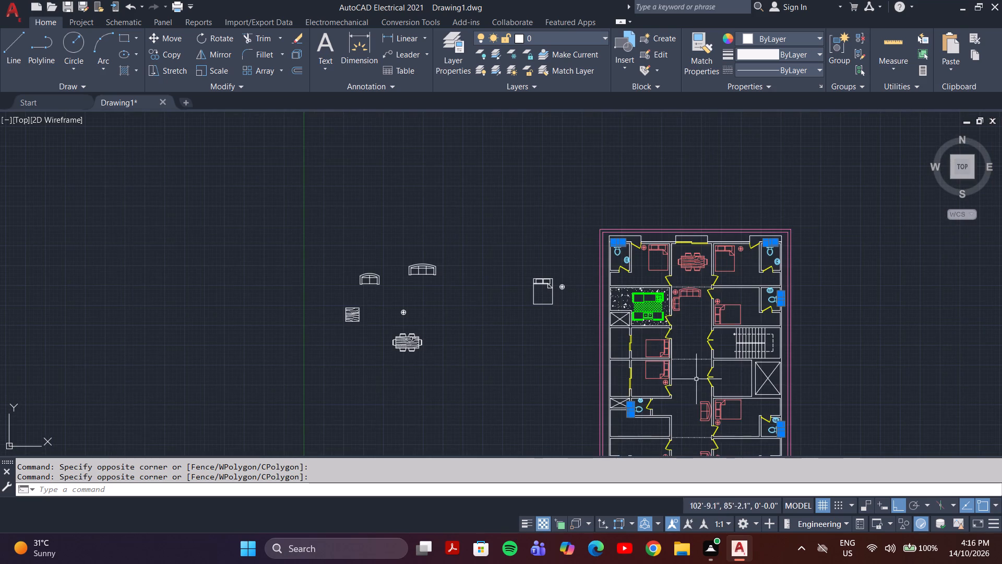
pyautogui.scroll(1, 676, 397)
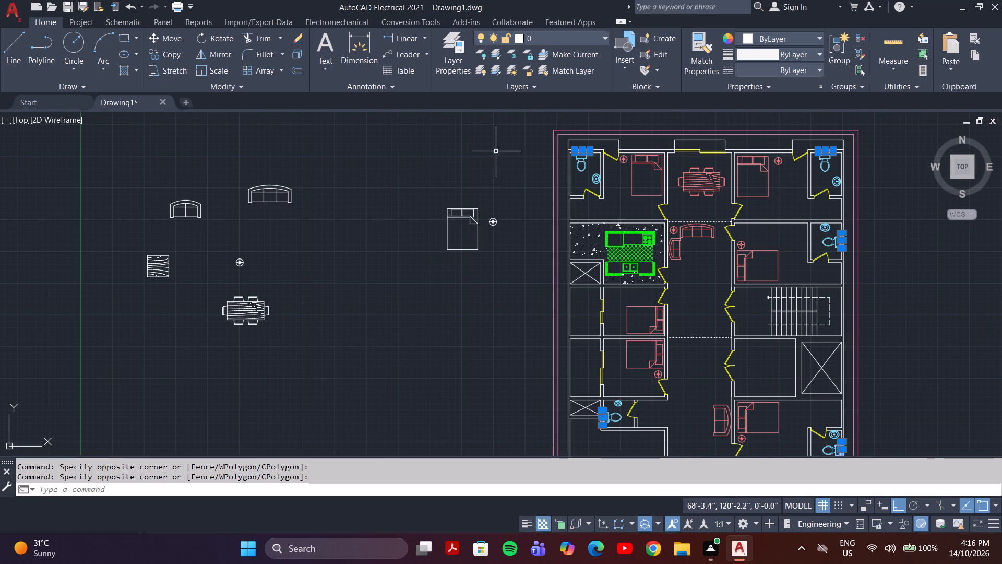
pyautogui.click(605, 40)
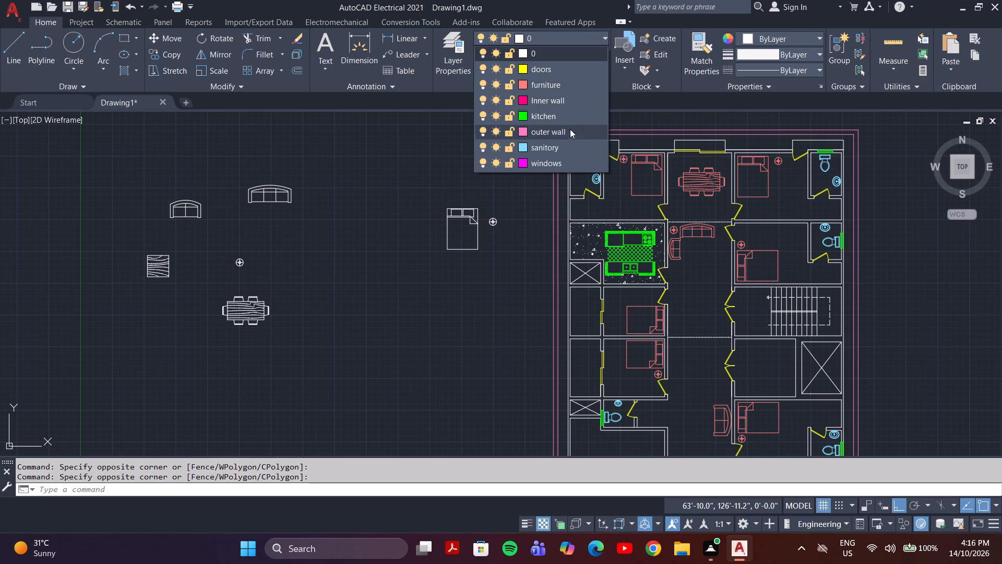
pyautogui.click(570, 162)
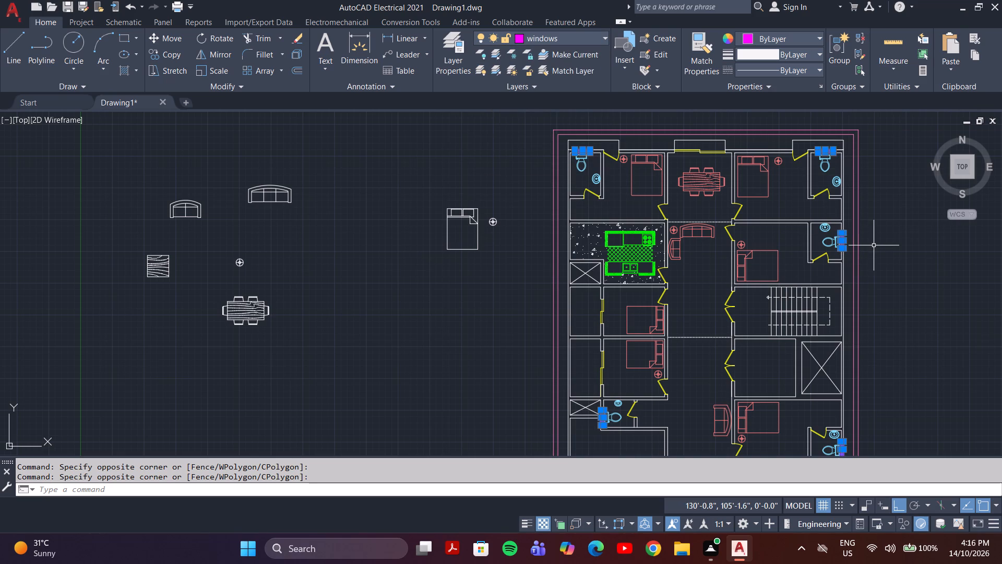
pyautogui.press('Escape')
pyautogui.press('Escape')
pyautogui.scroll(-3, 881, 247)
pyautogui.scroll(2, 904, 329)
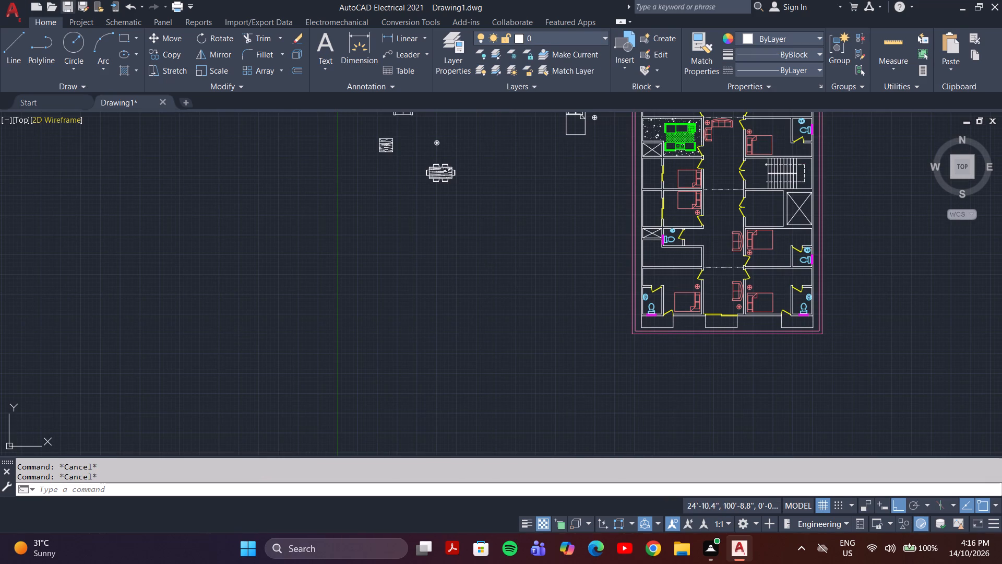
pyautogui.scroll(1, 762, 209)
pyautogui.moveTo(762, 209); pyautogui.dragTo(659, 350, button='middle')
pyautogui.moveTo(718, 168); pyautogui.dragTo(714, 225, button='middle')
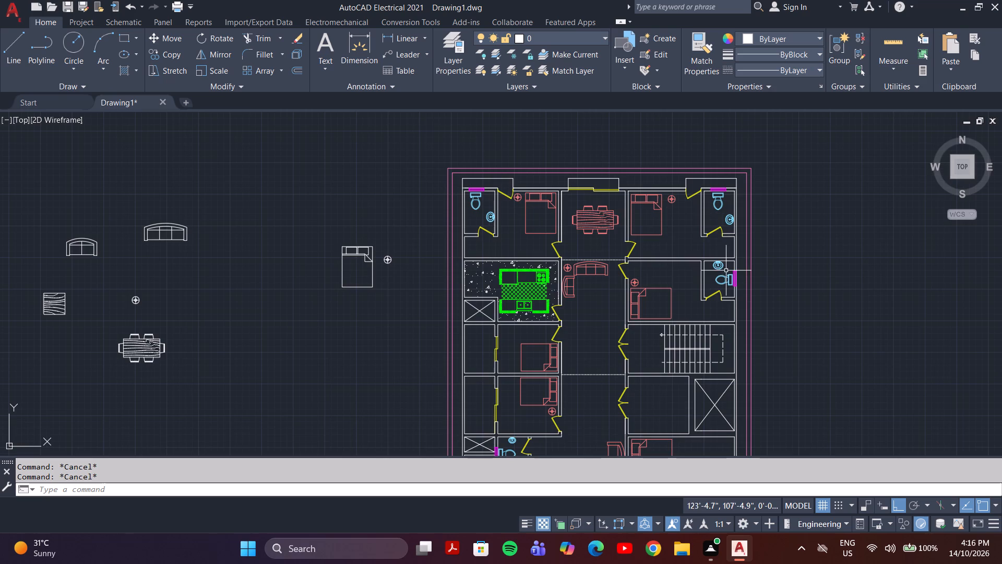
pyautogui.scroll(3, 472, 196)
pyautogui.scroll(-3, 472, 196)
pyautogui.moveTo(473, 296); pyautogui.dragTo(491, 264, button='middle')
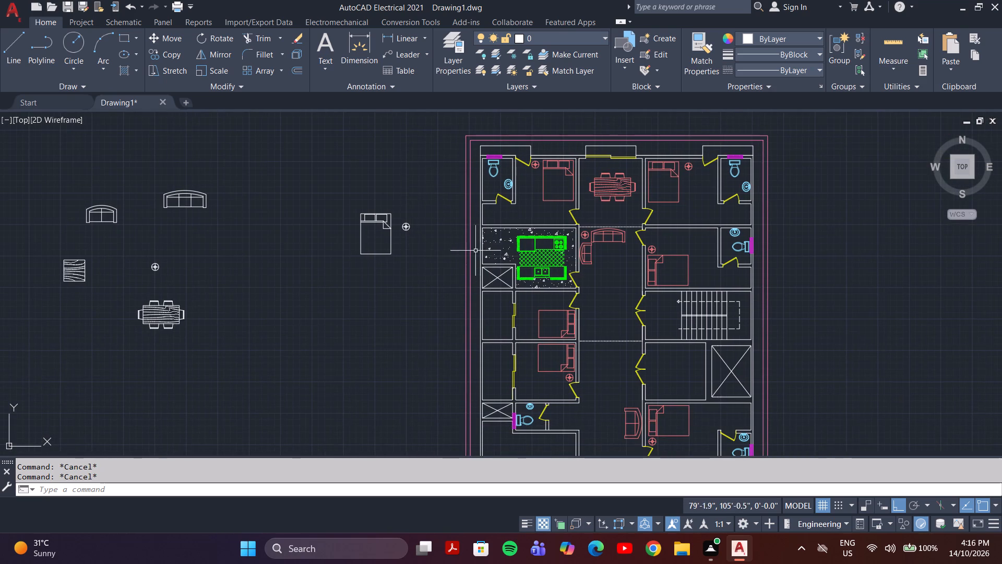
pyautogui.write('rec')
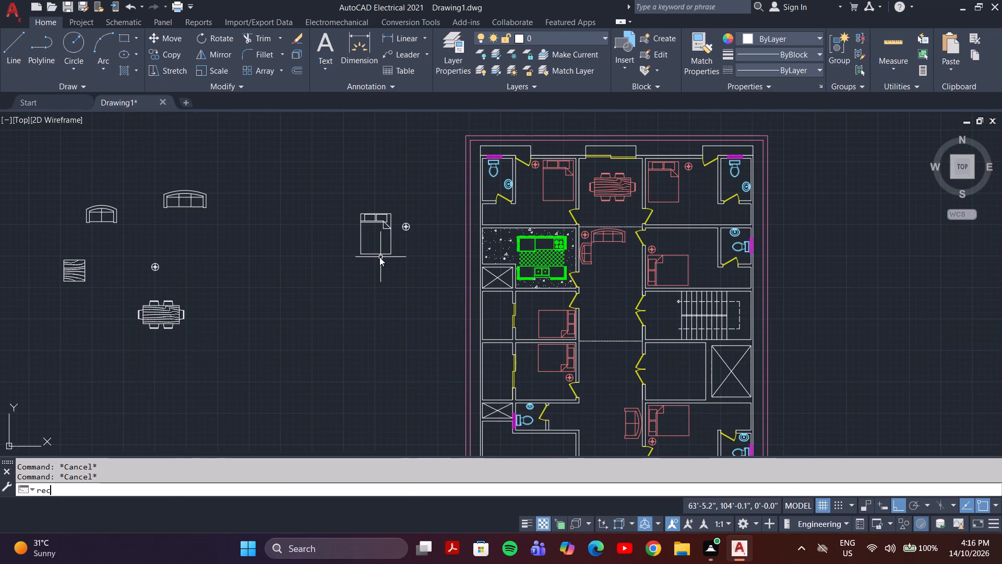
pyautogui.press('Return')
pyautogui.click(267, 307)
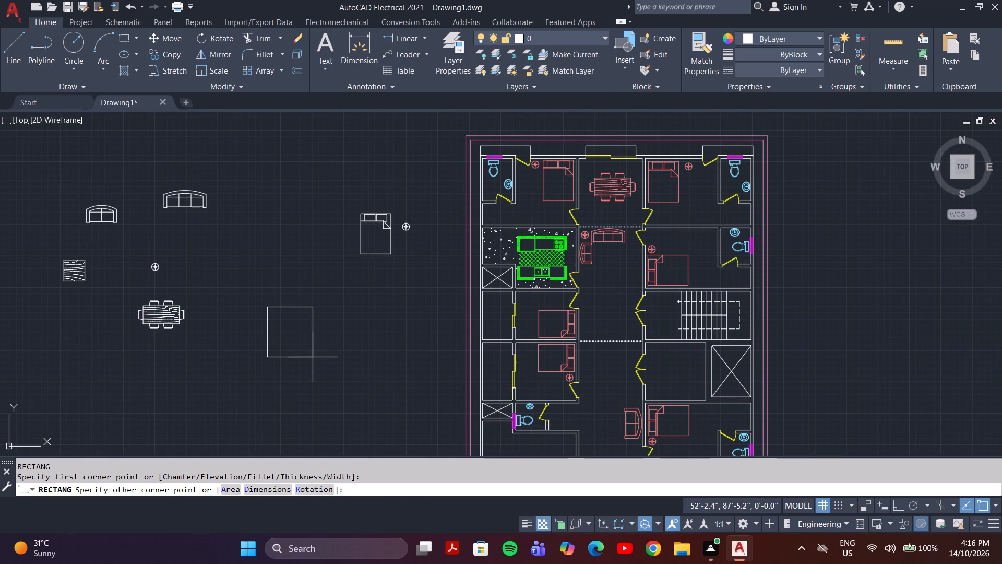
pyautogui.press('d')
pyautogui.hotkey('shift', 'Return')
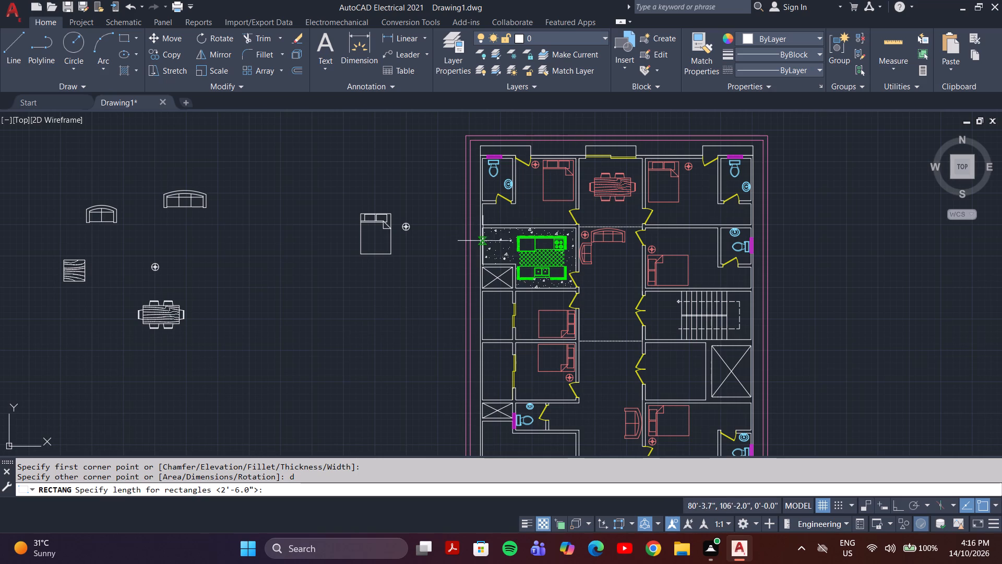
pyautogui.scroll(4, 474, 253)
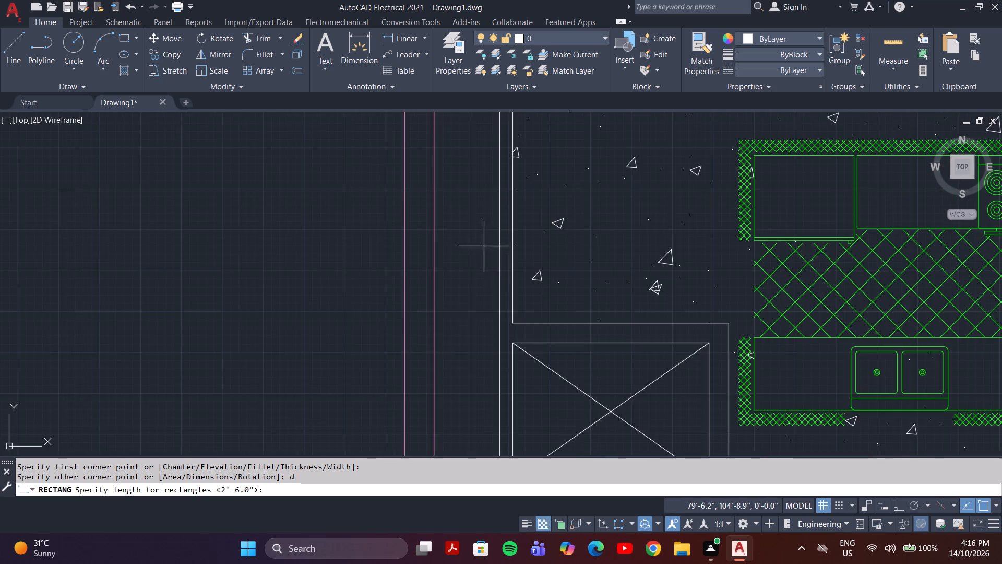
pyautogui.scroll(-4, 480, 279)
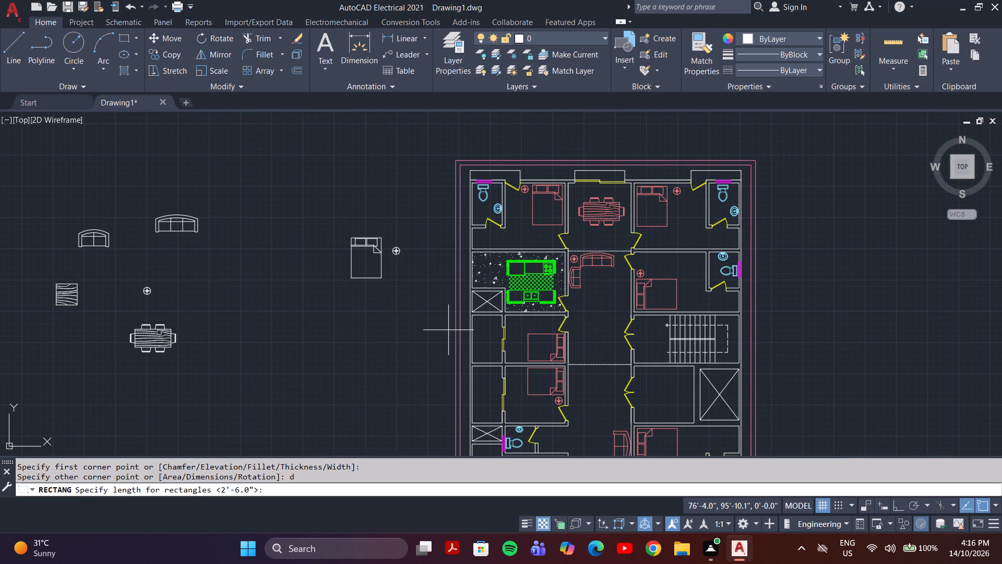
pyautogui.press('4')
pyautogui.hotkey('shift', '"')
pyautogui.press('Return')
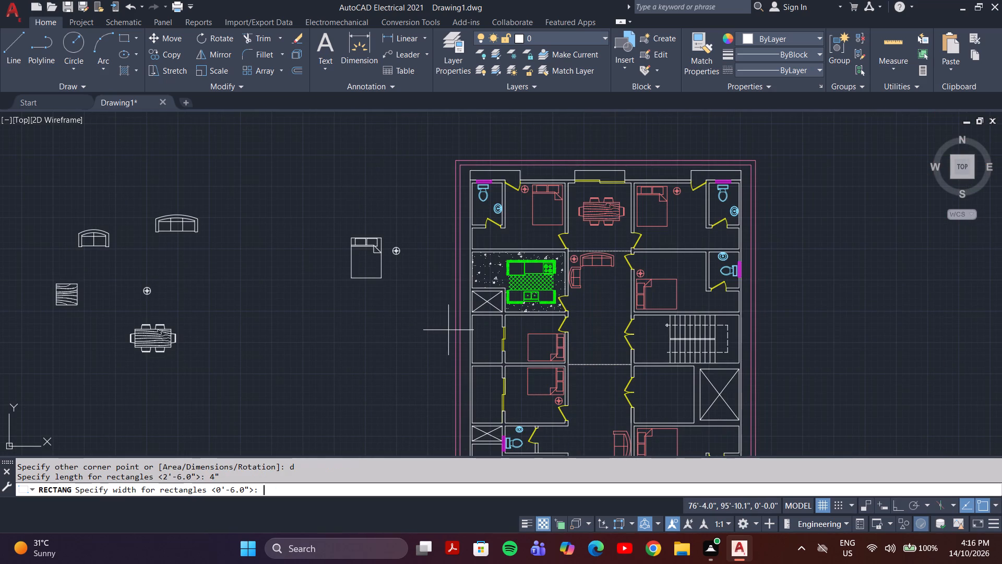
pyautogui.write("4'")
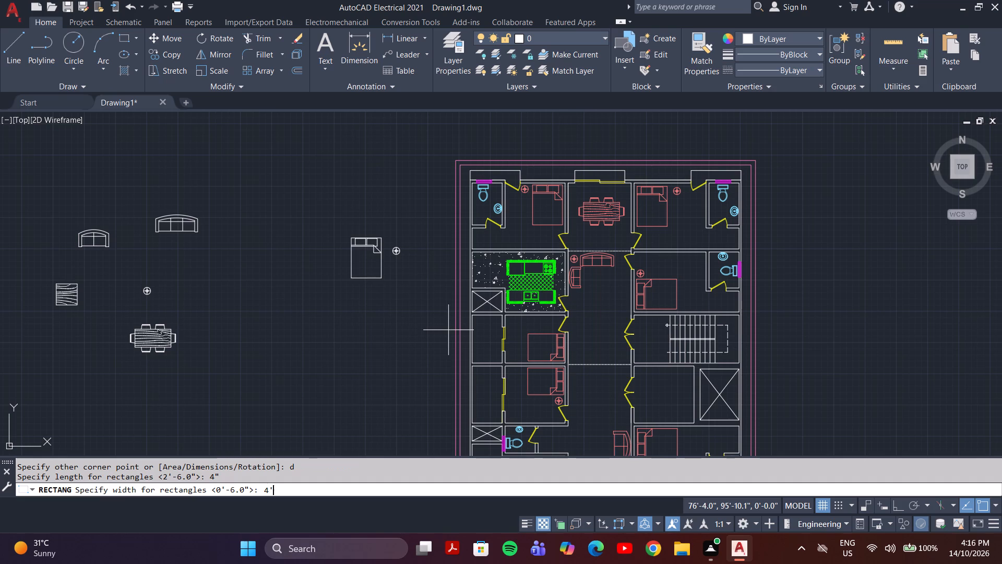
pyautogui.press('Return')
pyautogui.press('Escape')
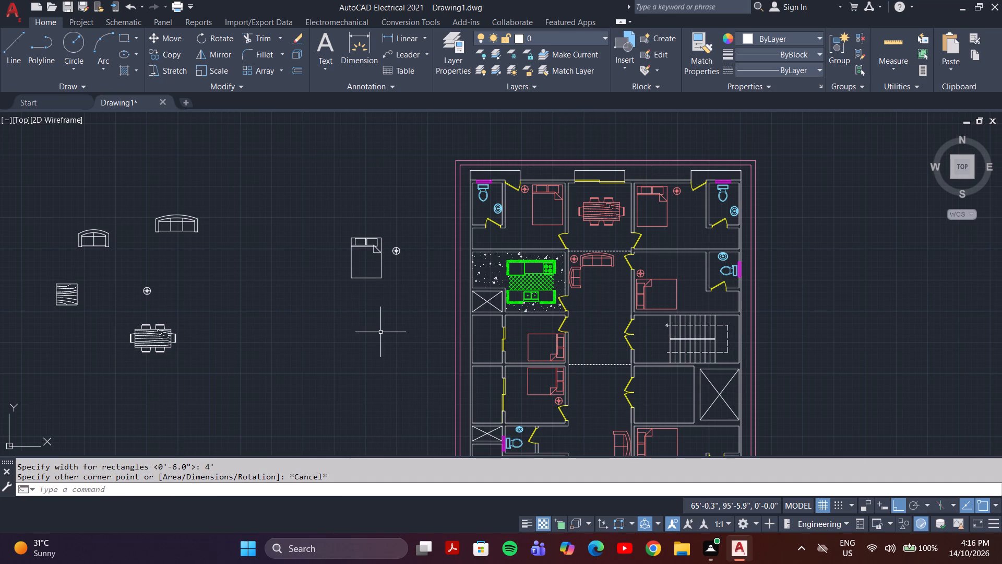
# Draw a rectangle with length 4" and width 4' in the empty space between the loose furniture and the floor plan.
pyautogui.write('rec')
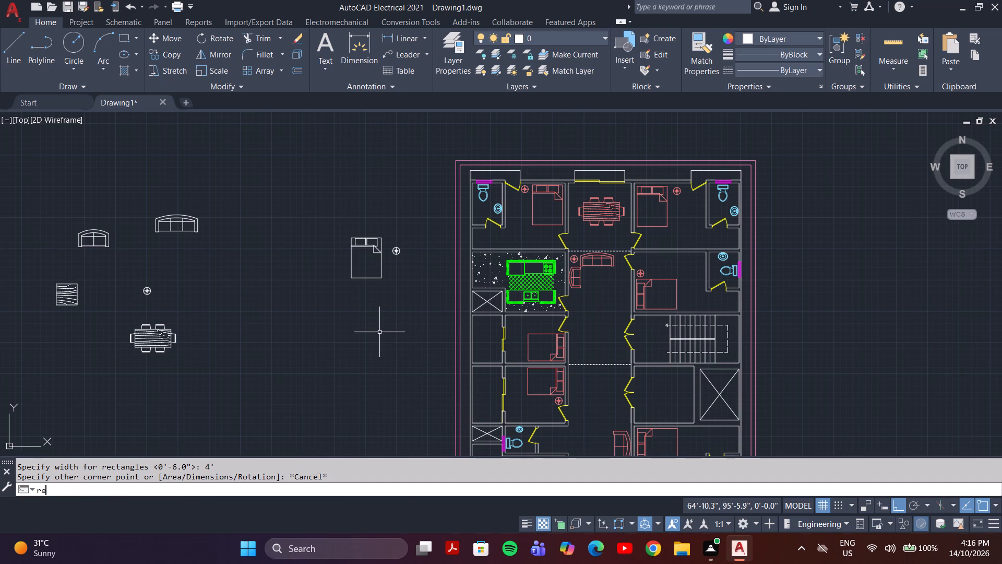
pyautogui.hotkey('shift', 'Return')
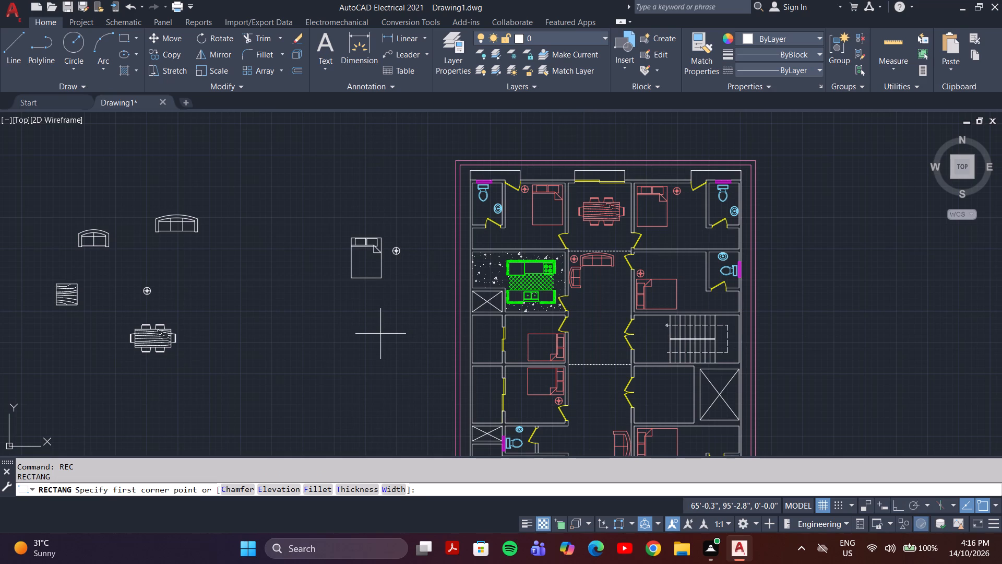
pyautogui.moveTo(333, 336); pyautogui.dragTo(332, 344)
pyautogui.press('d')
pyautogui.press('Return')
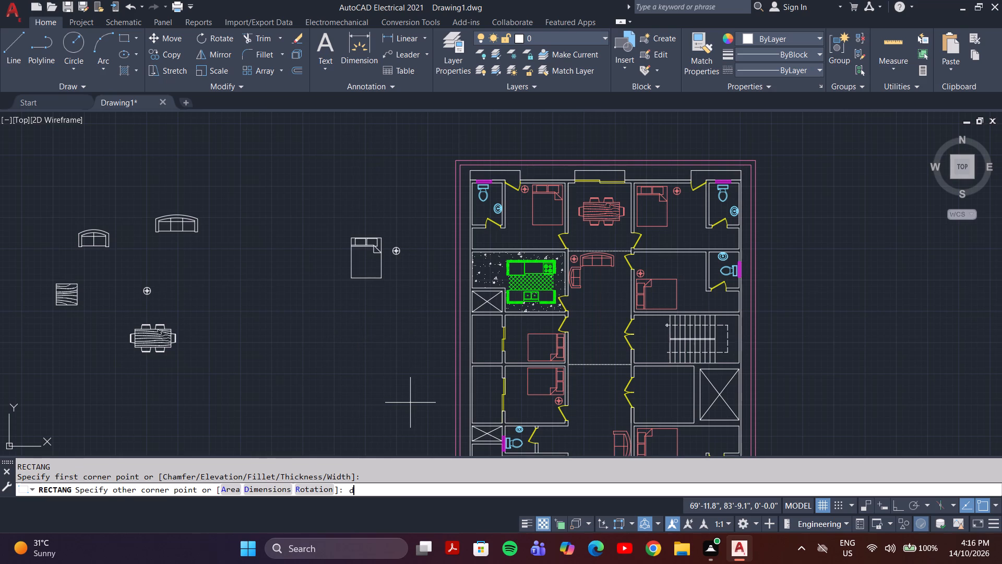
pyautogui.write('4"')
pyautogui.press('Return')
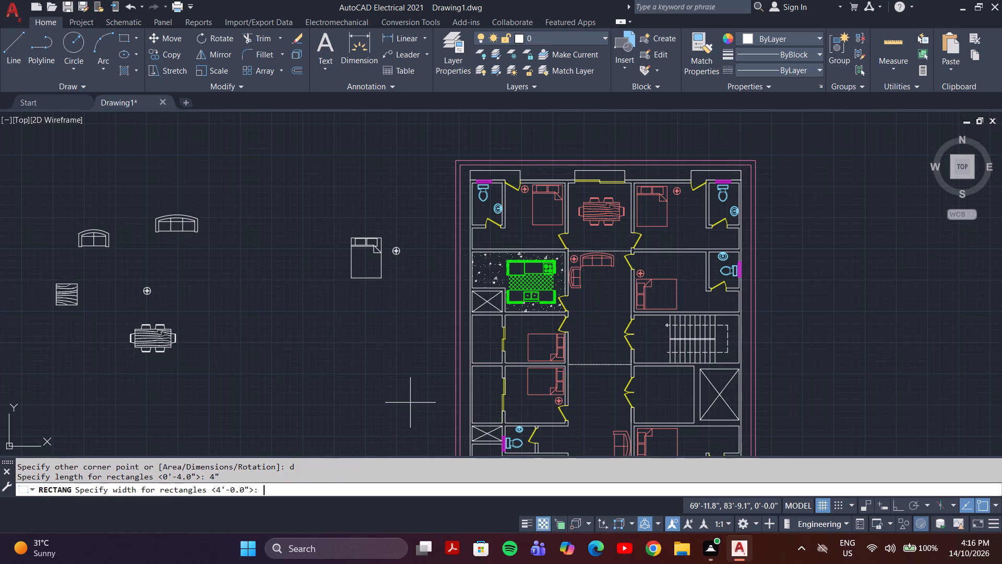
pyautogui.write("4'")
pyautogui.press('Return')
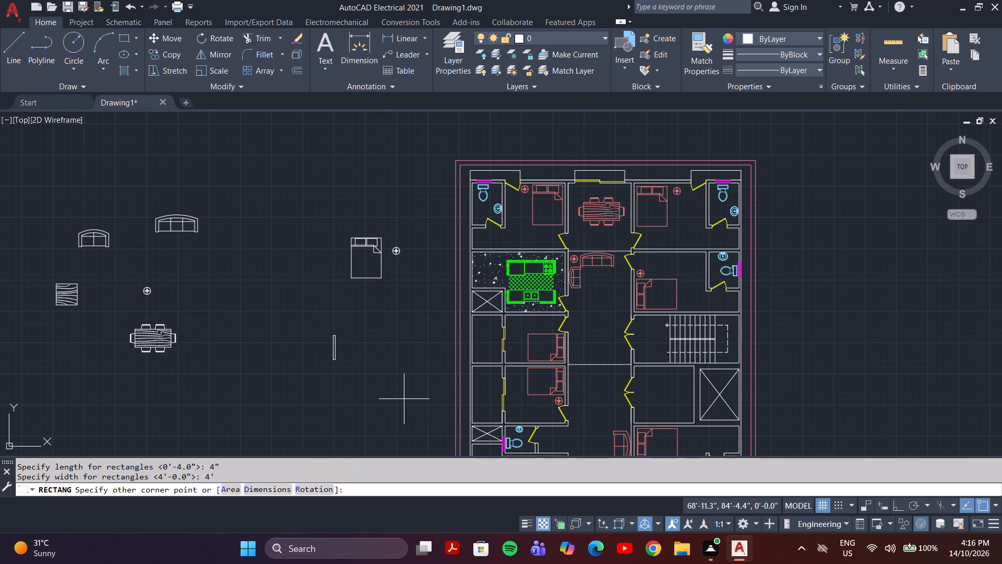
pyautogui.click(404, 399)
pyautogui.press('Escape')
# Explode the narrow 4" by 4' rectangle into separate lines.
pyautogui.scroll(4, 339, 331)
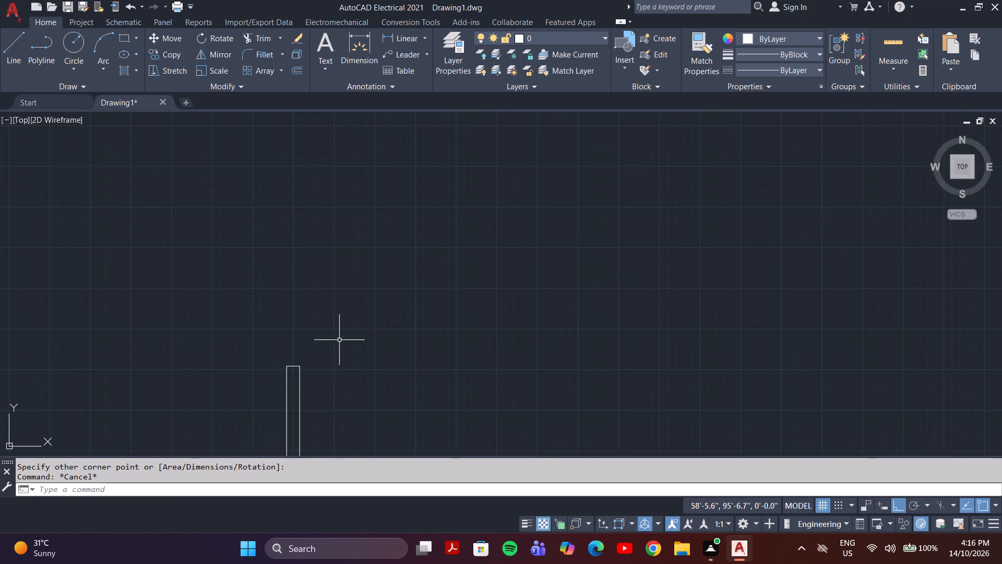
pyautogui.scroll(-3, 339, 340)
pyautogui.click(338, 340)
pyautogui.scroll(4, 318, 402)
pyautogui.press('Escape')
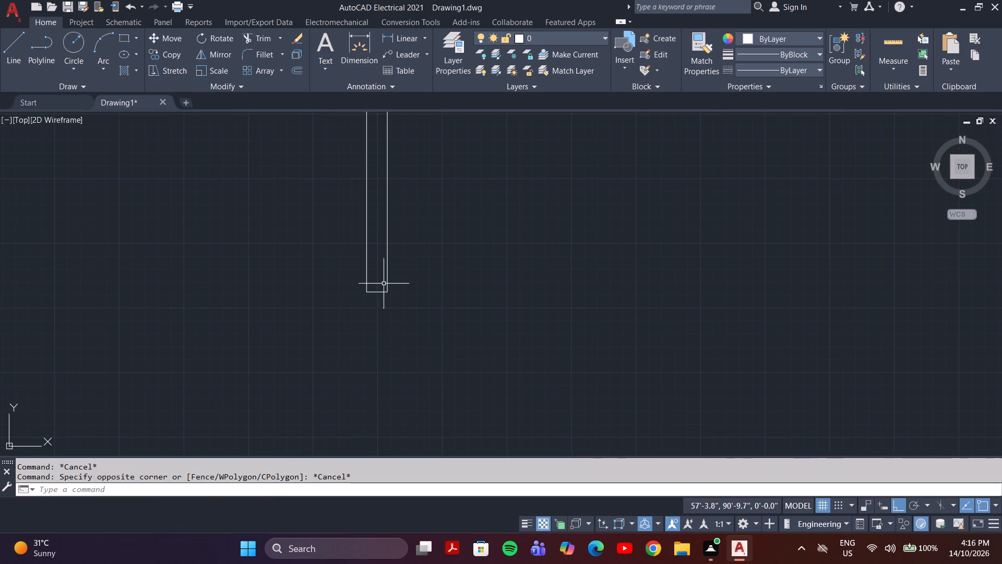
pyautogui.moveTo(385, 278); pyautogui.dragTo(384, 398, button='middle')
pyautogui.scroll(1, 384, 395)
pyautogui.press('Escape')
pyautogui.click(385, 334)
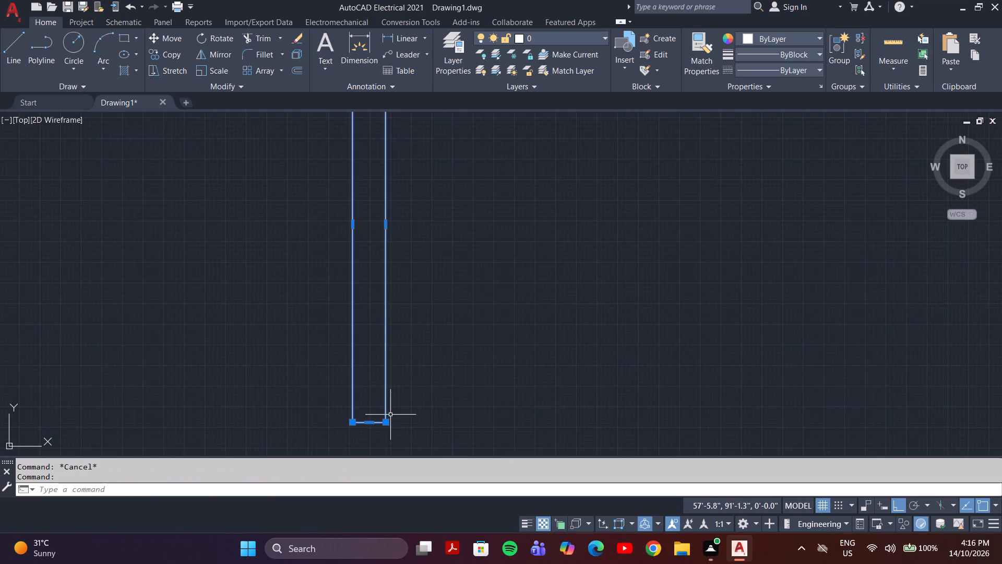
pyautogui.press('Escape')
pyautogui.click(396, 353)
pyautogui.click(338, 401)
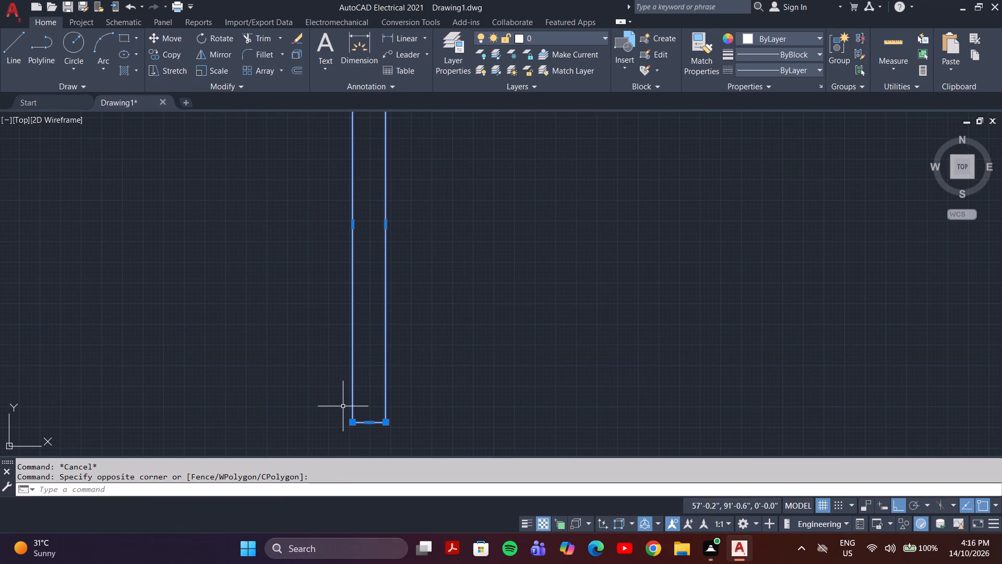
pyautogui.press('x')
pyautogui.press('Return')
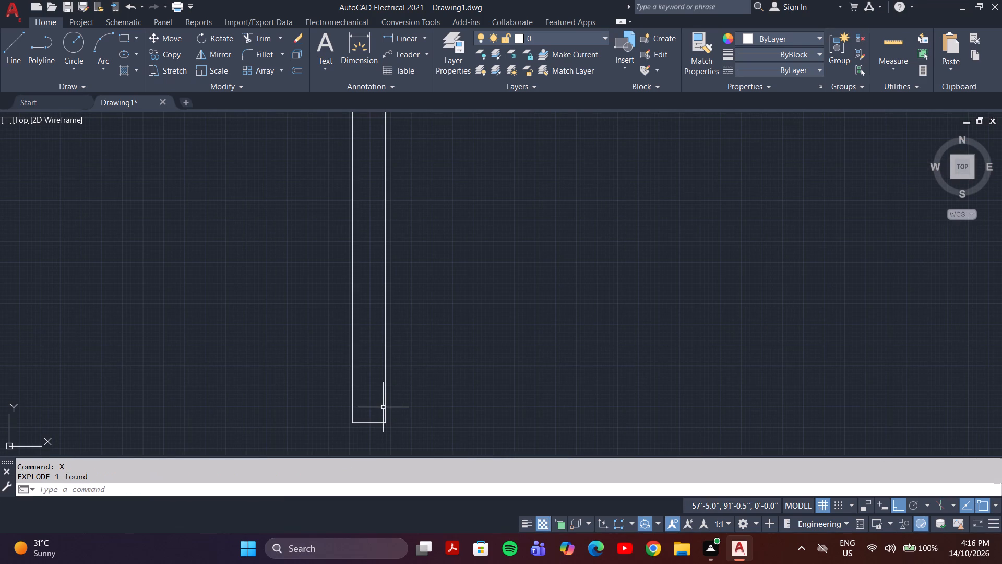
# Offset one long side of the exploded rectangle 2" inward to form the window's centre line.
pyautogui.press('o')
pyautogui.press('Return')
pyautogui.write('2"')
pyautogui.press('Return')
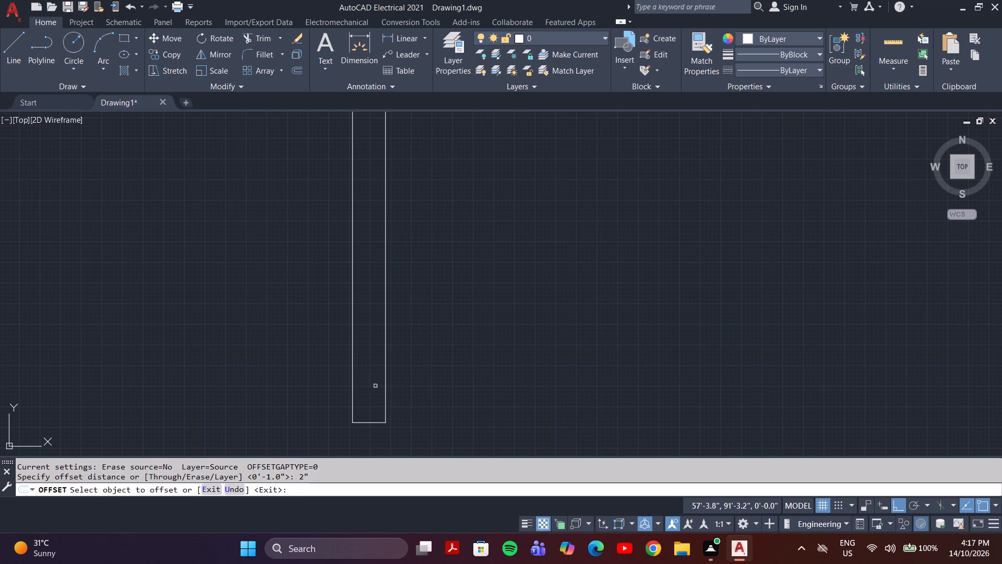
pyautogui.click(386, 390)
pyautogui.click(376, 395)
pyautogui.scroll(-3, 376, 395)
pyautogui.press('Escape')
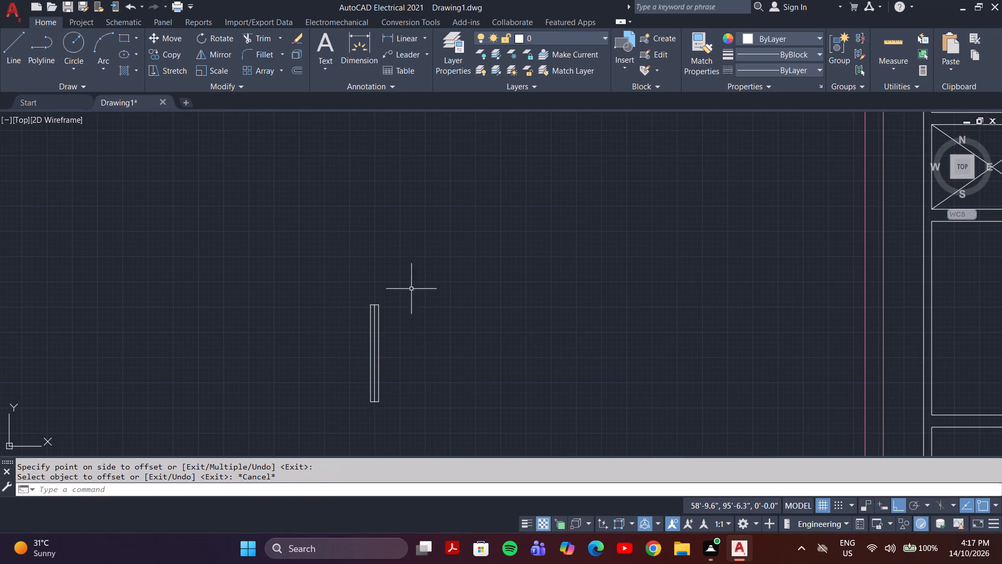
# Move the window symbol by its lower corner into the kitchen's outer wall, above the crossed shaft, with Ortho off.
pyautogui.moveTo(410, 280); pyautogui.dragTo(396, 289)
pyautogui.click(351, 416)
pyautogui.press('m')
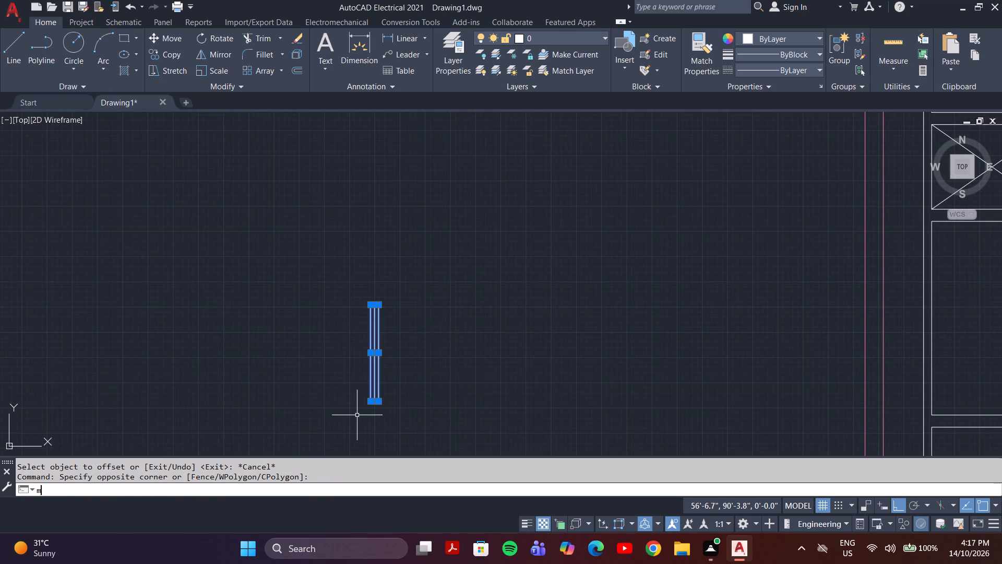
pyautogui.press('Return')
pyautogui.click(379, 403)
pyautogui.scroll(-5, 613, 352)
pyautogui.moveTo(632, 348); pyautogui.dragTo(599, 376, button='middle')
pyautogui.scroll(3, 599, 376)
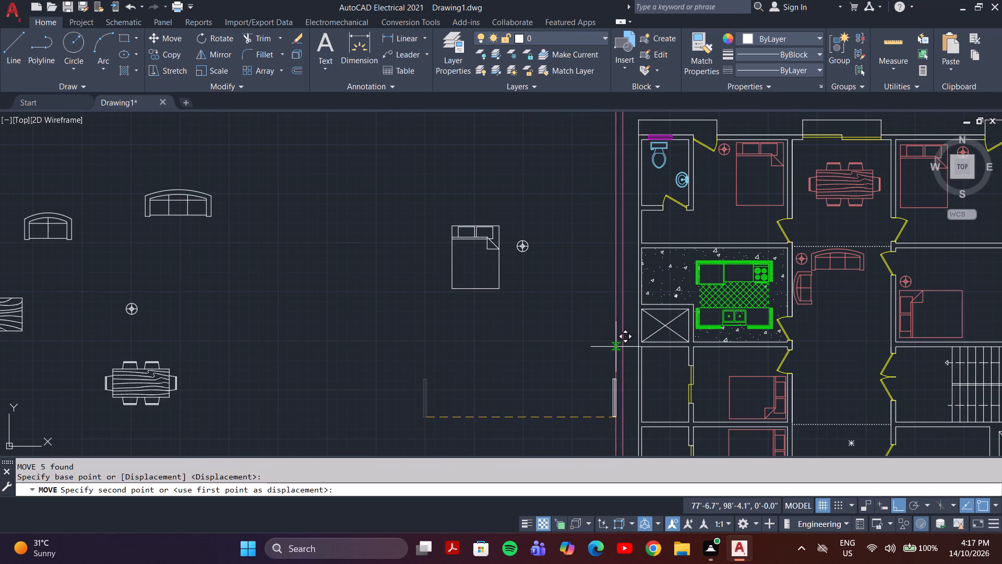
pyautogui.press('F8')
pyautogui.scroll(6, 635, 310)
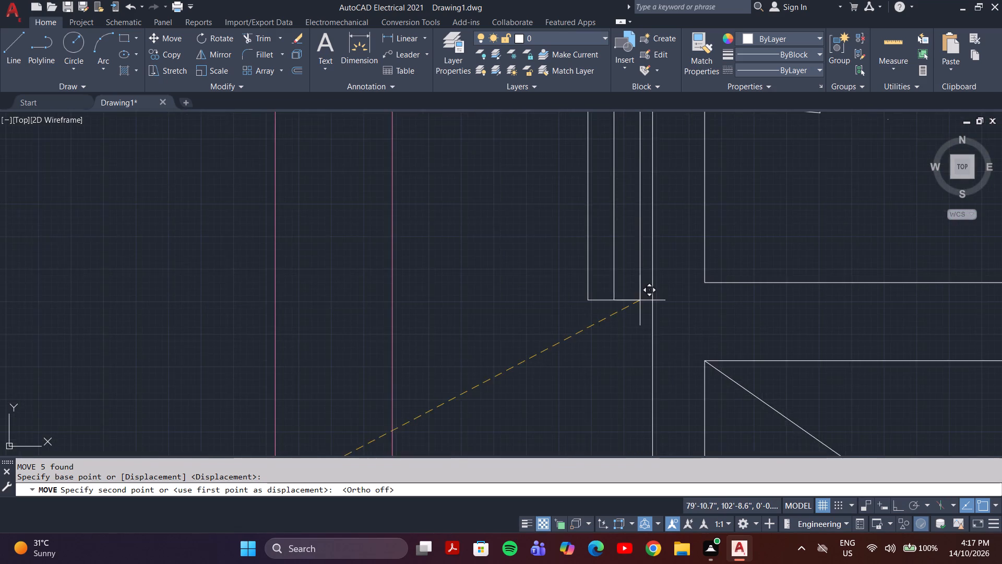
pyautogui.moveTo(640, 299); pyautogui.dragTo(561, 419, button='middle')
pyautogui.scroll(-3, 639, 341)
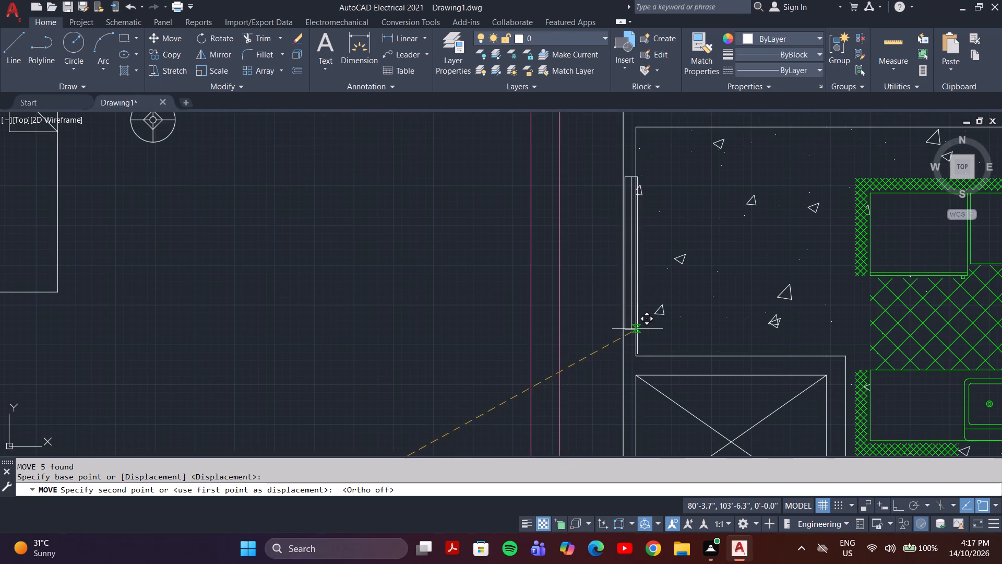
pyautogui.scroll(5, 637, 328)
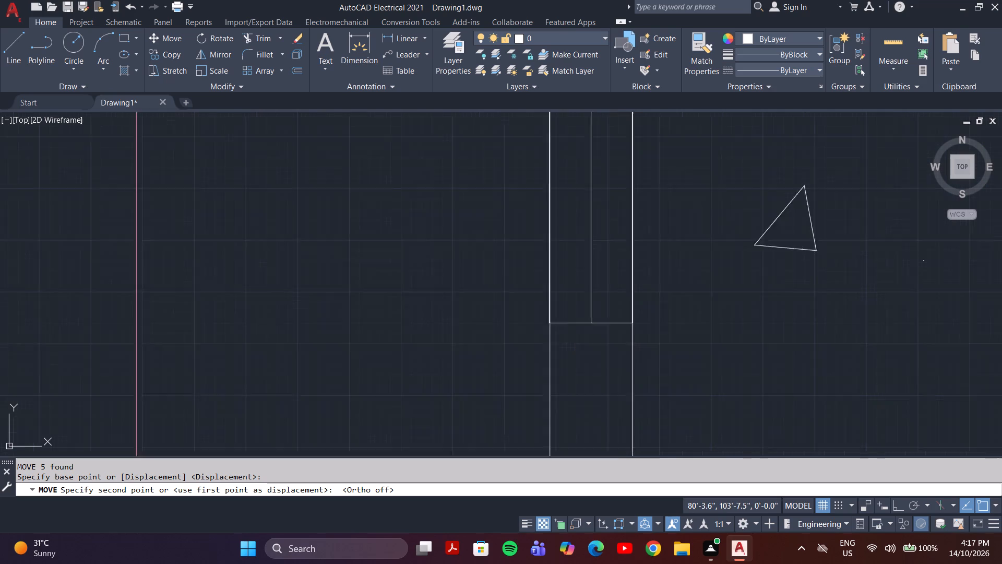
pyautogui.scroll(1, 630, 323)
pyautogui.click(635, 318)
pyautogui.scroll(-3, 634, 318)
pyautogui.scroll(-3, 556, 364)
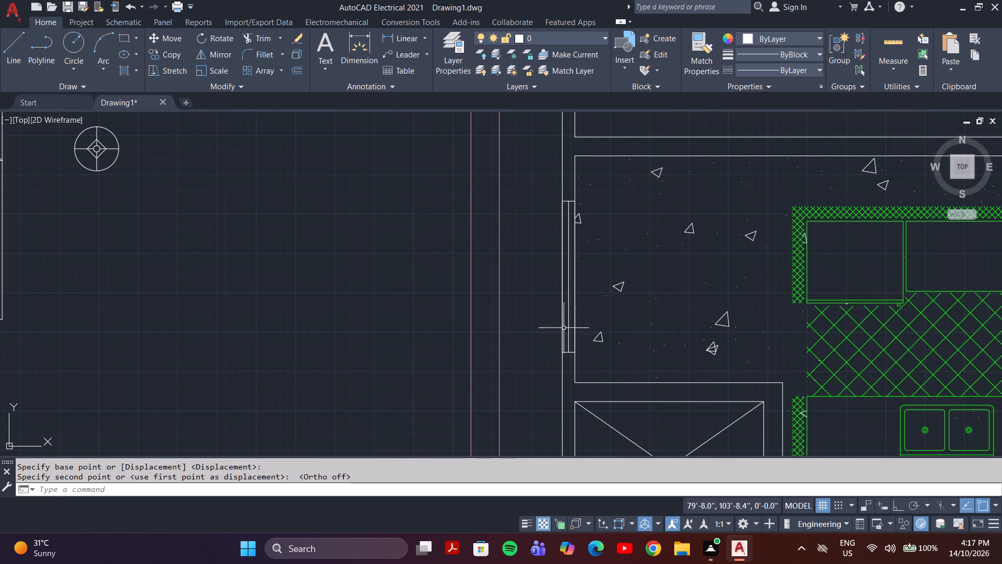
# Move the new kitchen window to the windows layer.
pyautogui.doubleClick(546, 187)
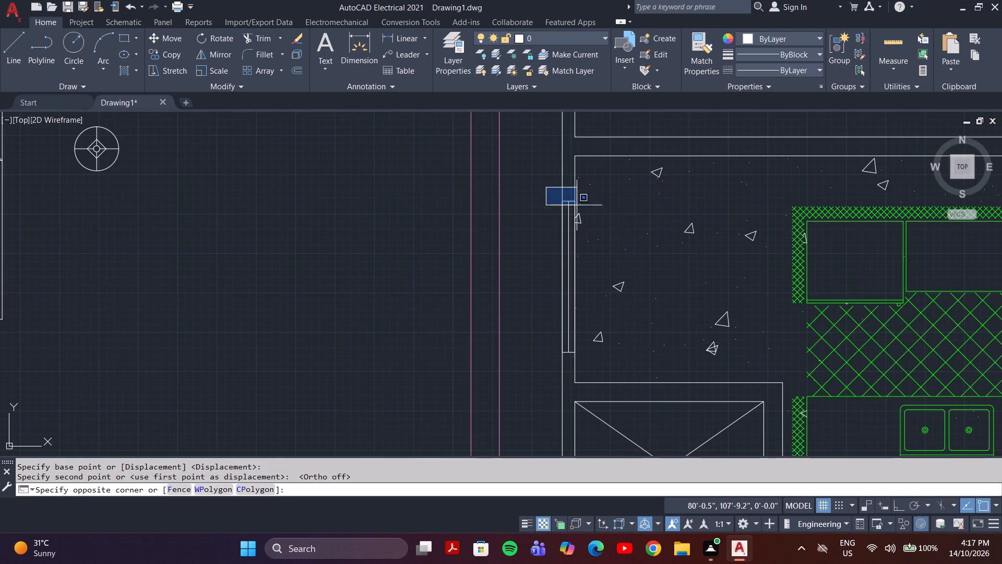
pyautogui.click(591, 370)
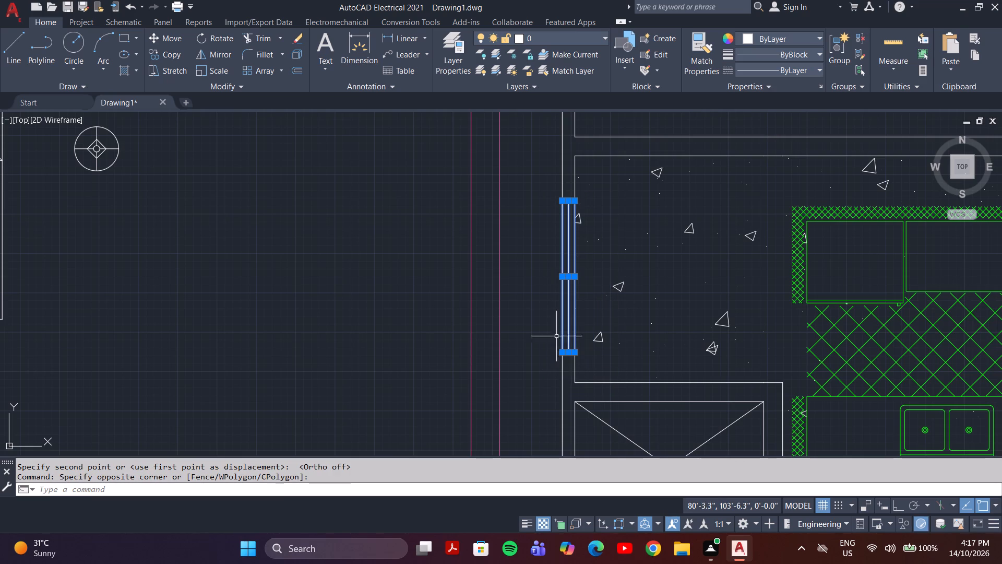
pyautogui.click(605, 36)
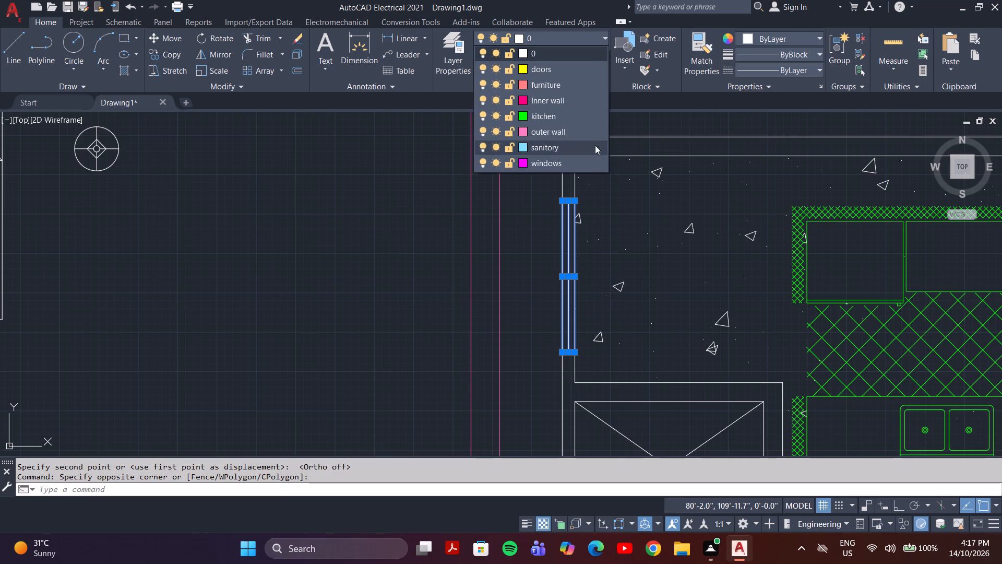
pyautogui.click(577, 166)
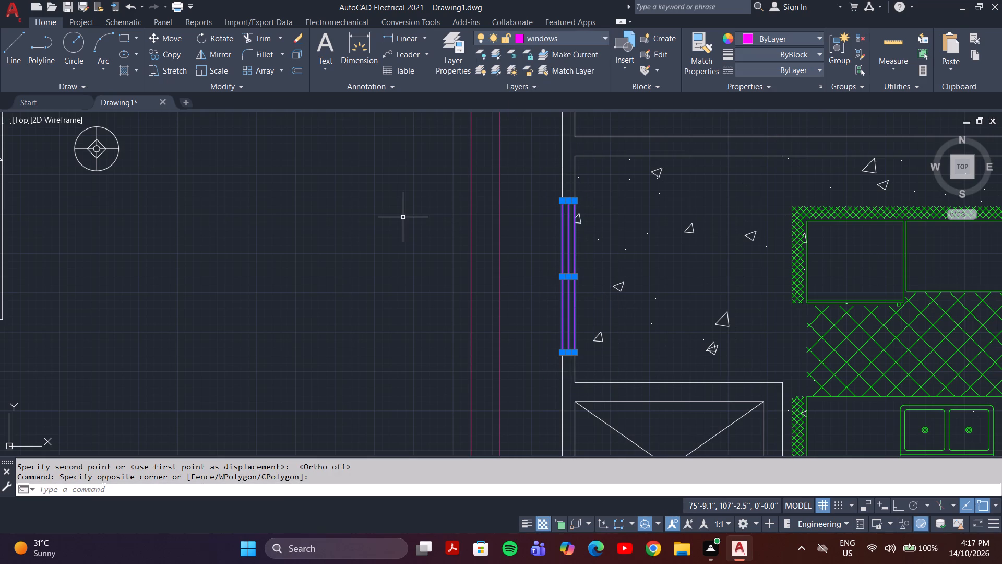
pyautogui.press('Escape')
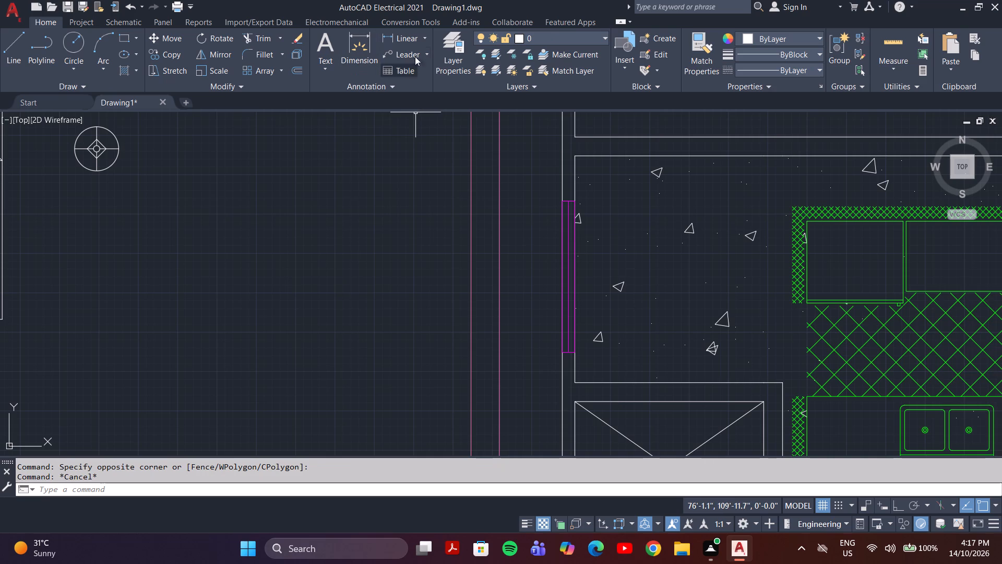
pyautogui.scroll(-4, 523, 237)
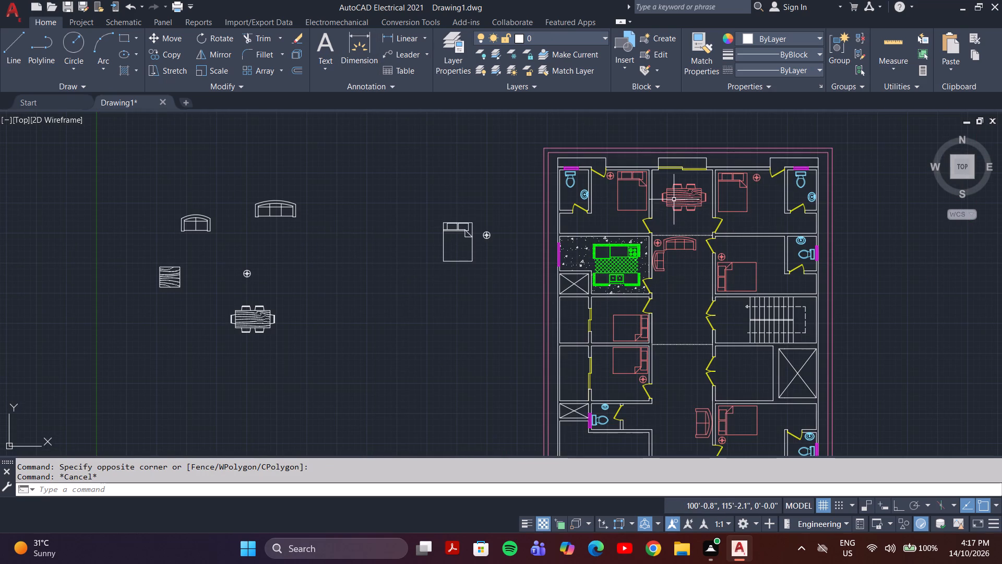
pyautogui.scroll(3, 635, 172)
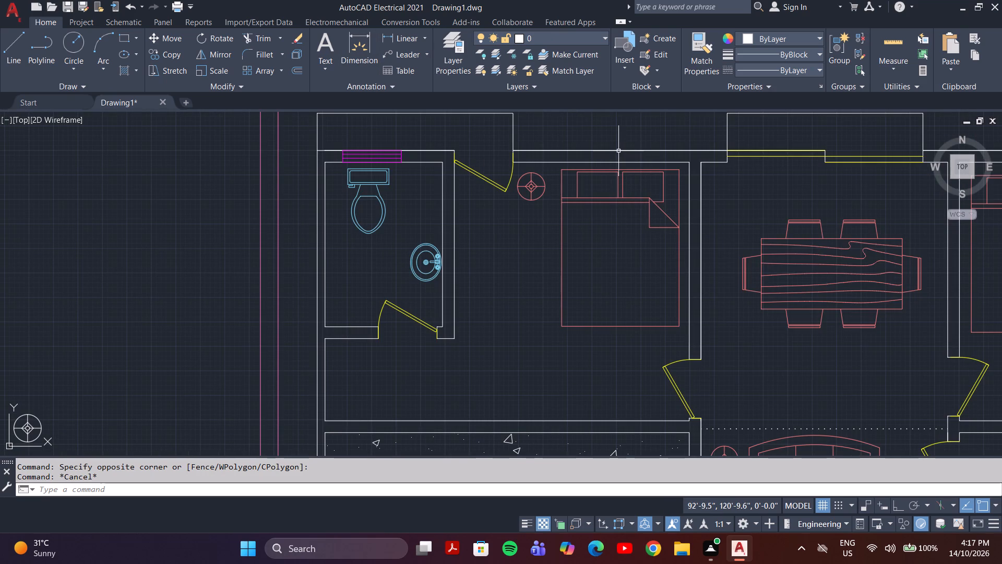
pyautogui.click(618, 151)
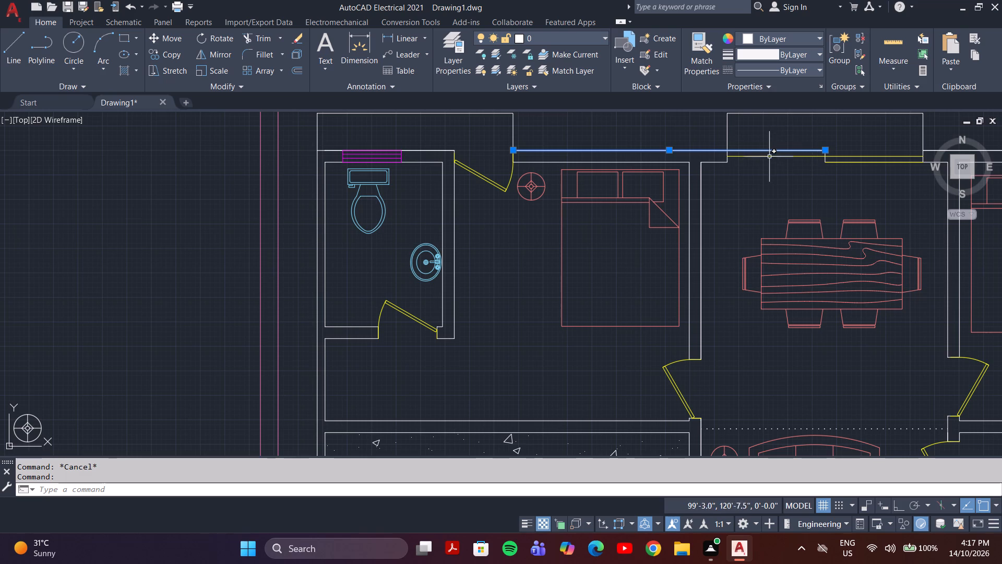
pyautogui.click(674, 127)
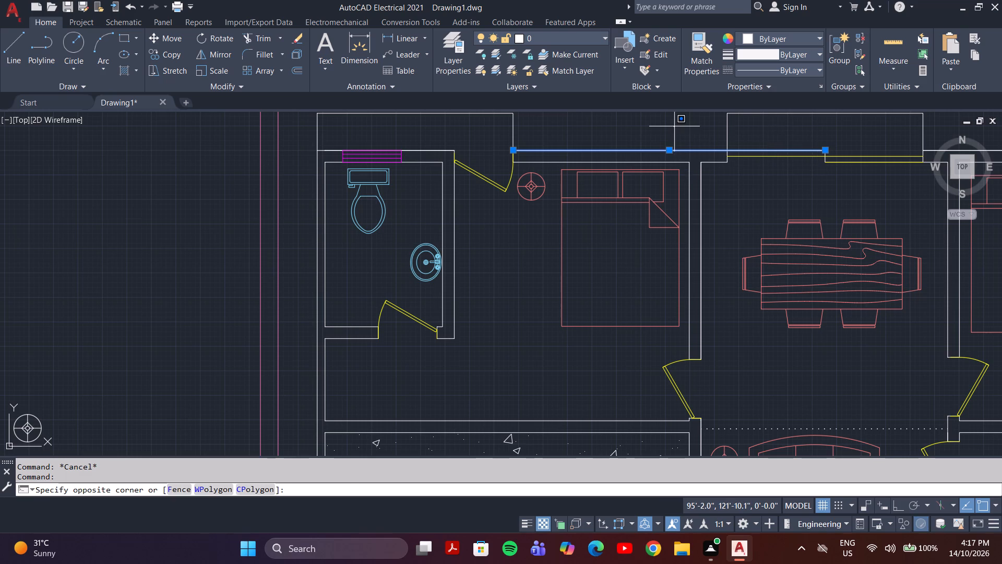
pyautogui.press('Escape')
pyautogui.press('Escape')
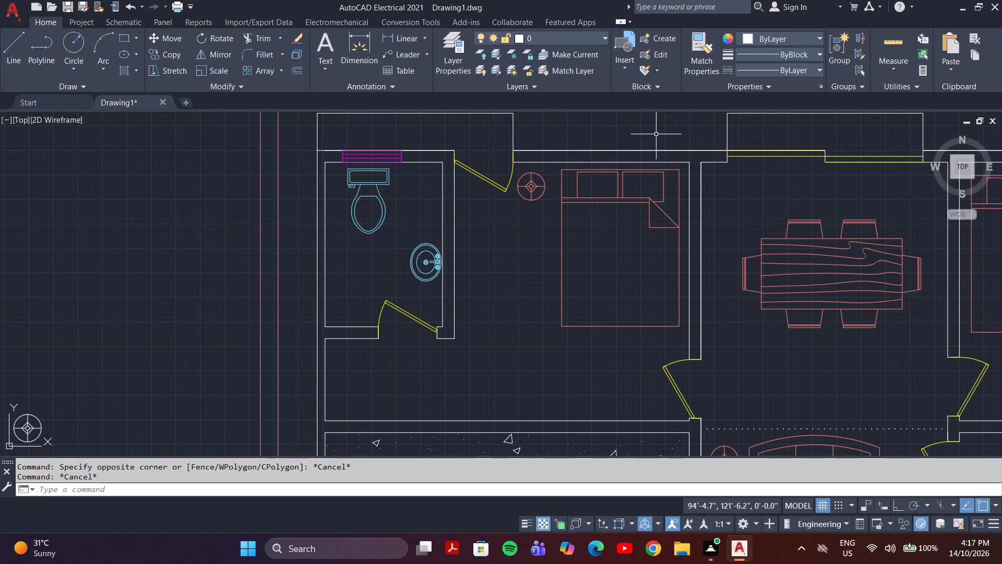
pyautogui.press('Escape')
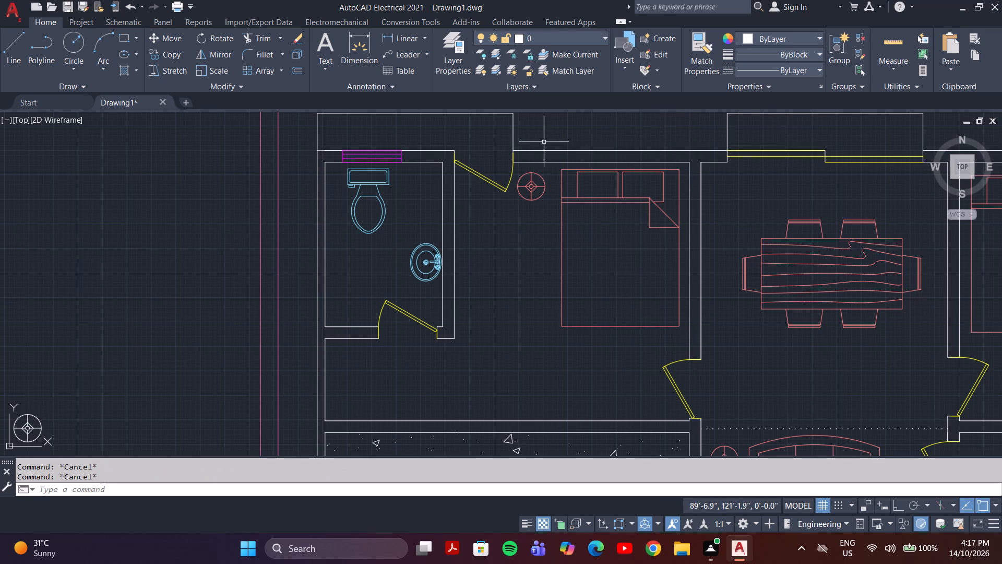
# Draw a line along the outer face of the bedroom's top wall, from the bedroom balcony door's jamb to the dining balcony corner.
pyautogui.press('l')
pyautogui.press('Return')
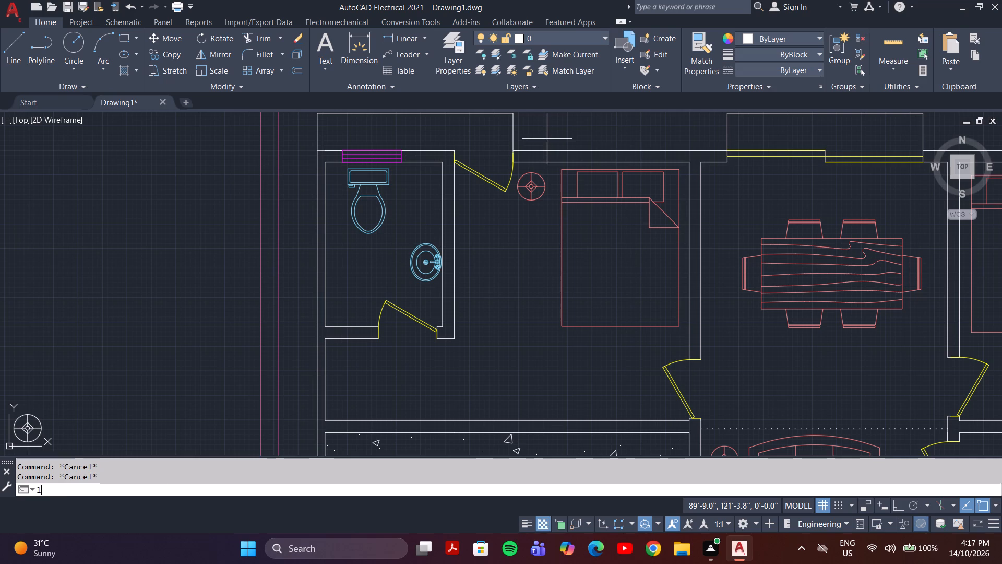
pyautogui.click(514, 151)
pyautogui.click(724, 147)
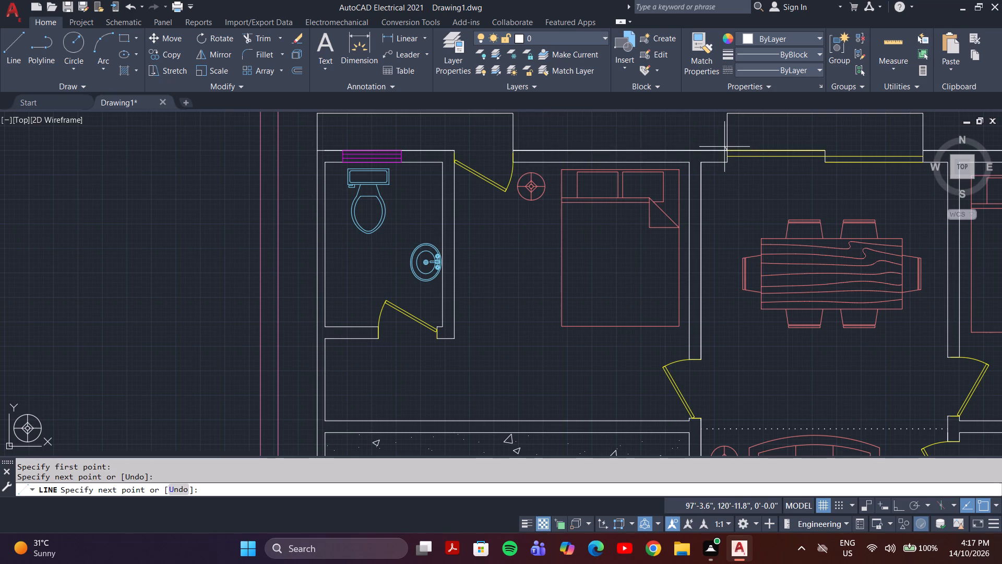
pyautogui.press('Escape')
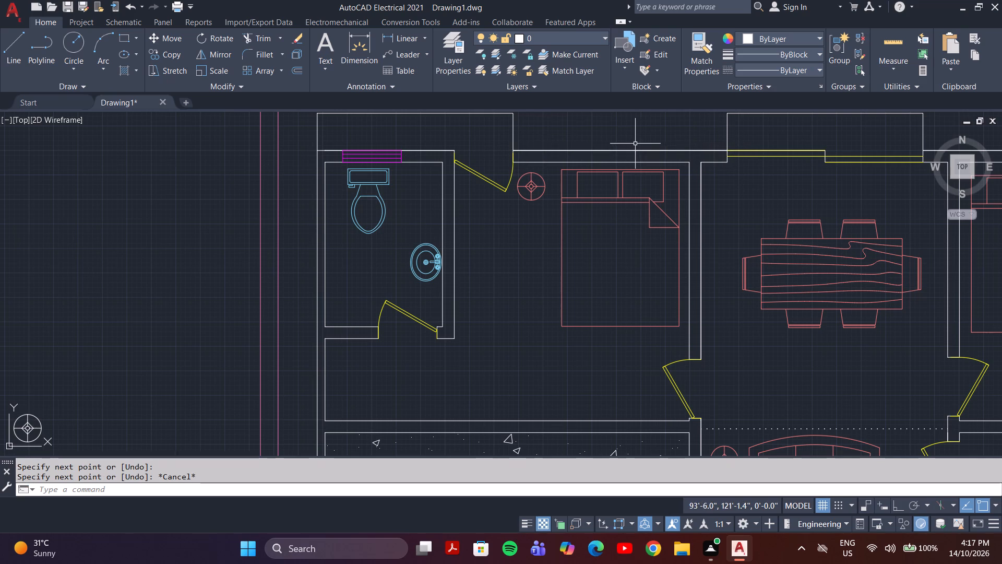
# Select both faces of the upper-left bedroom's top wall and of the partition between that bedroom and the dining room.
pyautogui.click(639, 150)
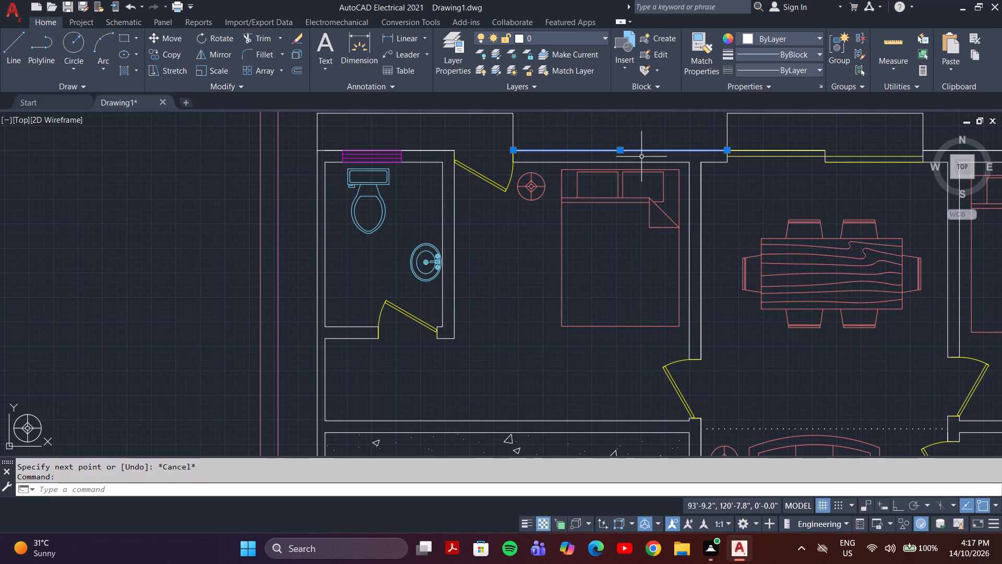
pyautogui.click(641, 162)
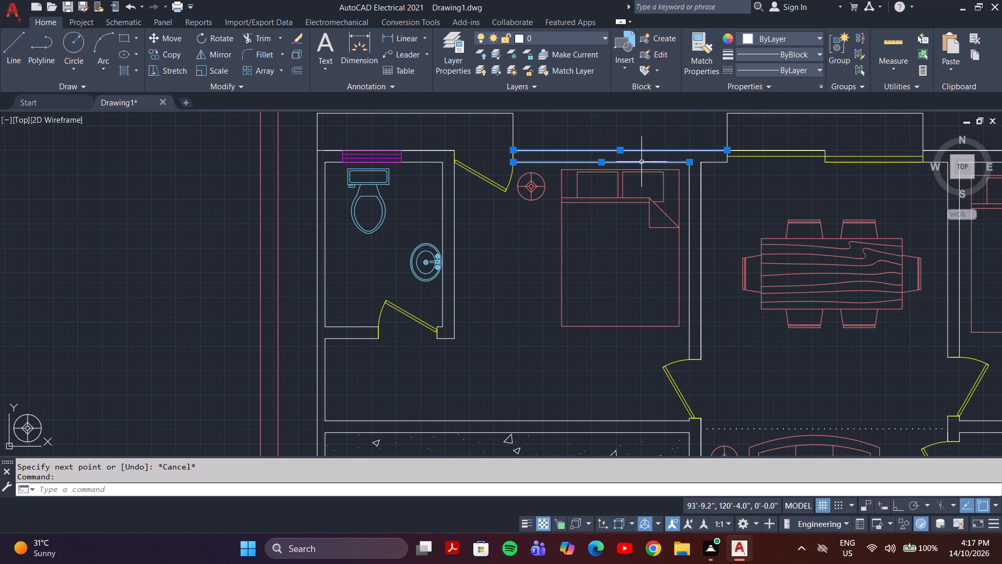
pyautogui.click(690, 193)
pyautogui.click(704, 191)
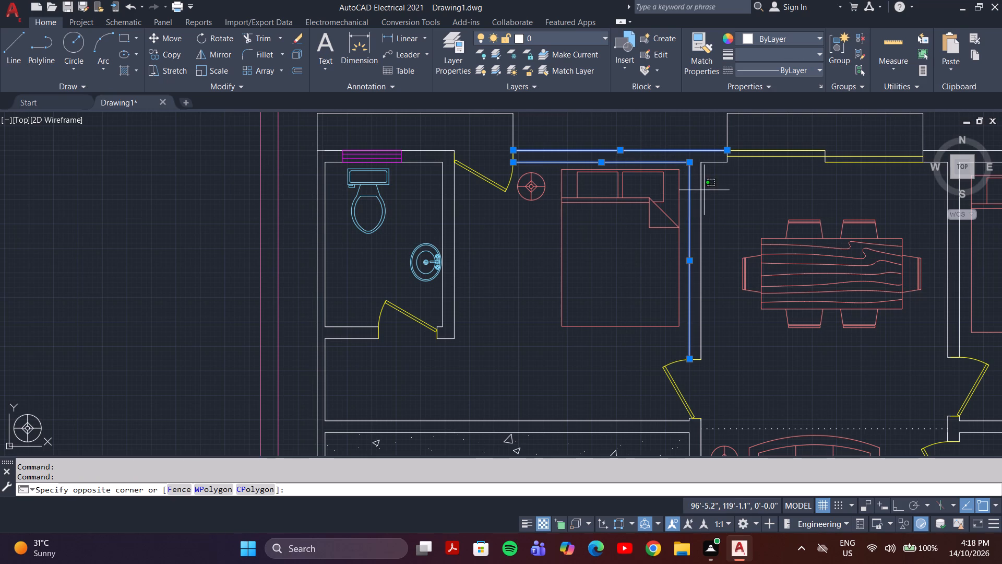
pyautogui.scroll(-3, 725, 148)
pyautogui.scroll(2, 719, 179)
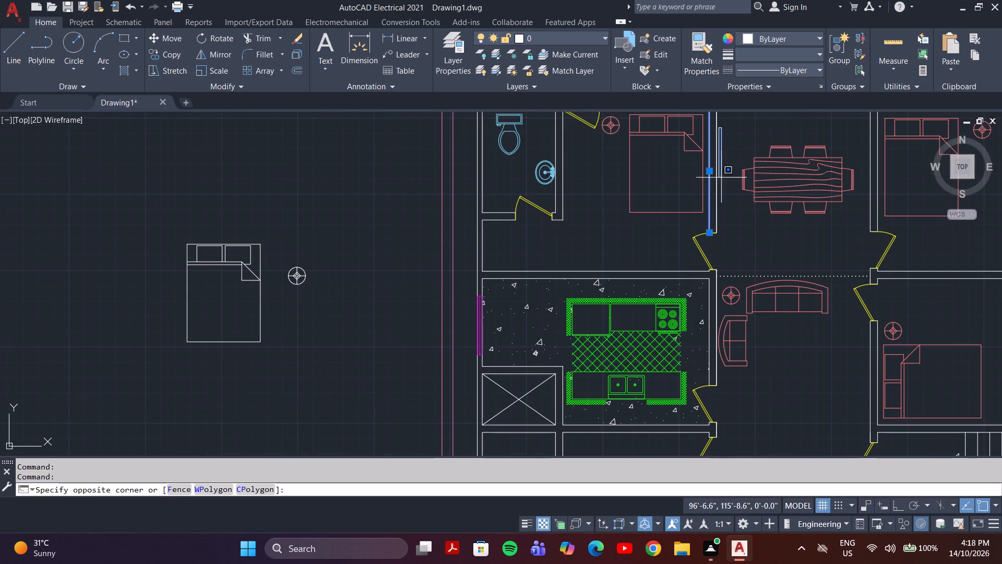
pyautogui.press('Escape')
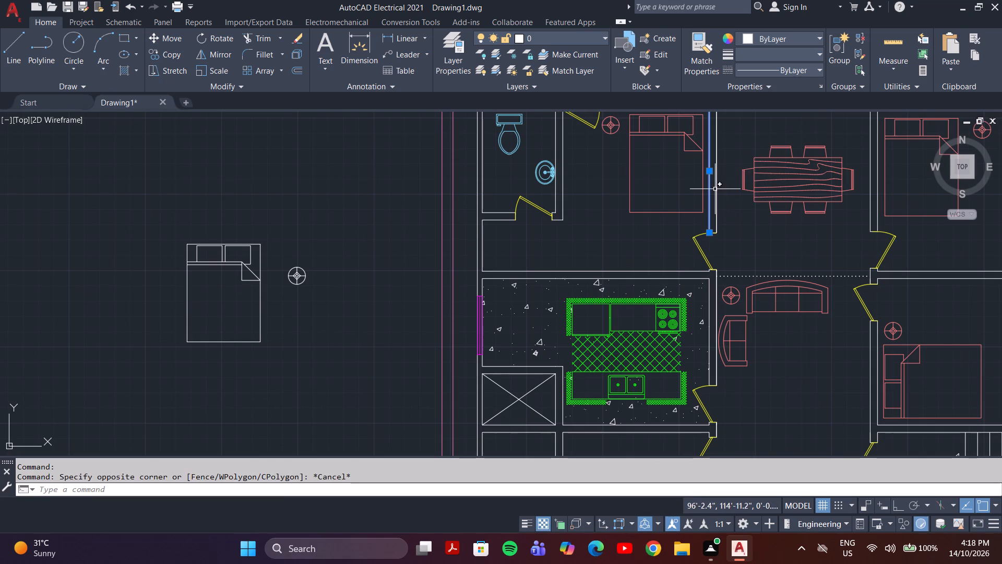
pyautogui.click(715, 190)
# Add both faces of the upper-left bathroom's top wall and of its partition with the bedroom to the selection.
pyautogui.scroll(-3, 718, 190)
pyautogui.scroll(4, 669, 171)
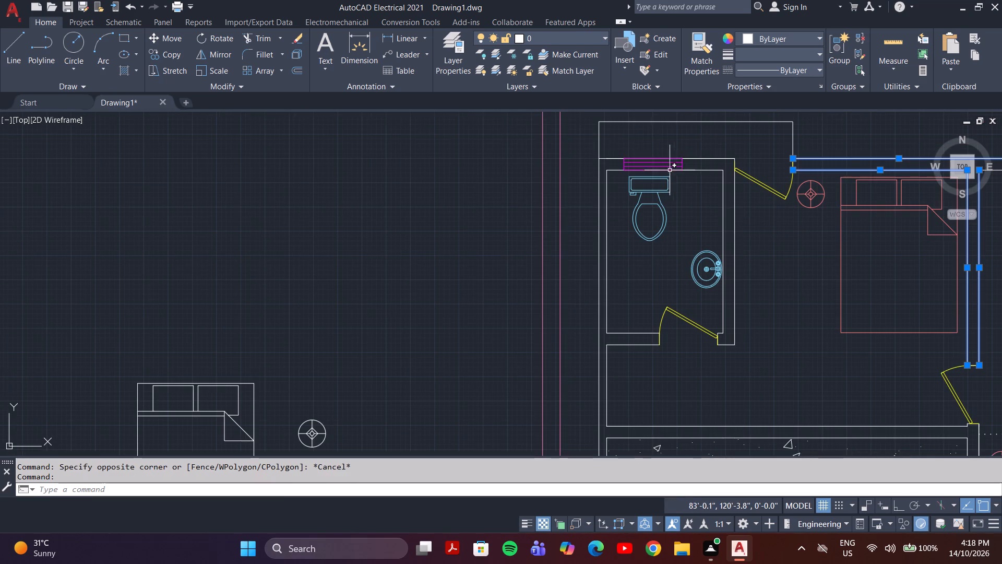
pyautogui.click(611, 158)
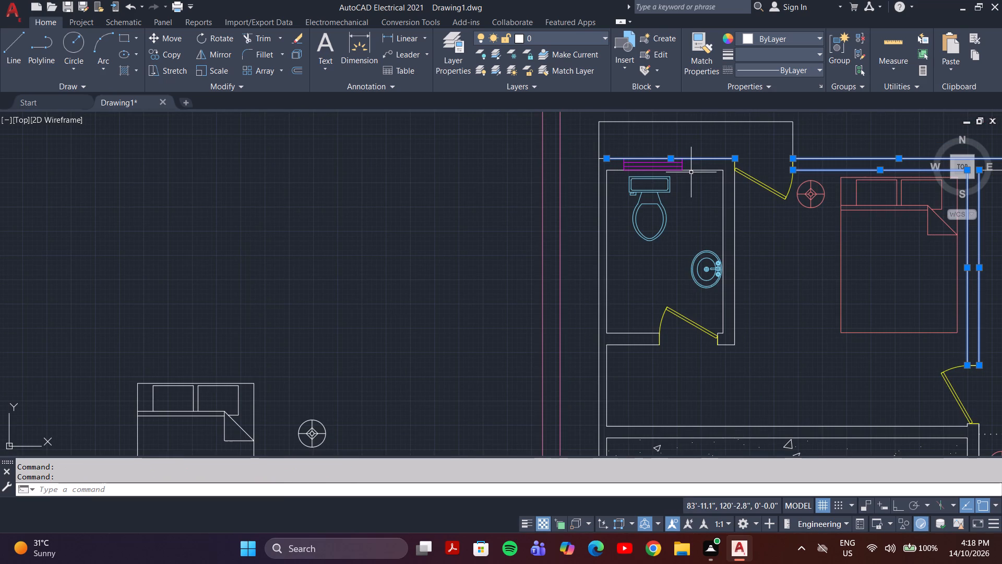
pyautogui.click(691, 172)
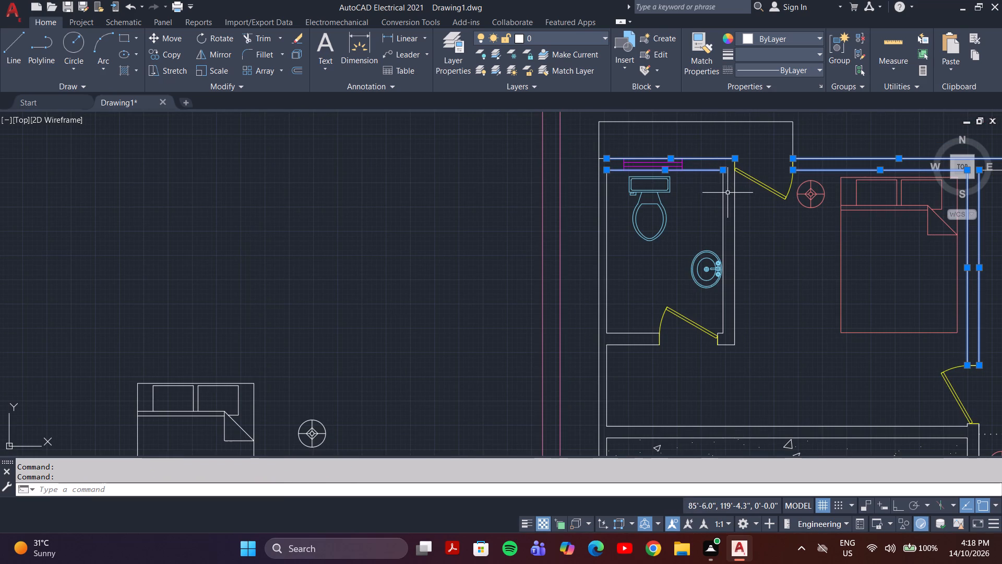
pyautogui.click(732, 194)
pyautogui.click(734, 195)
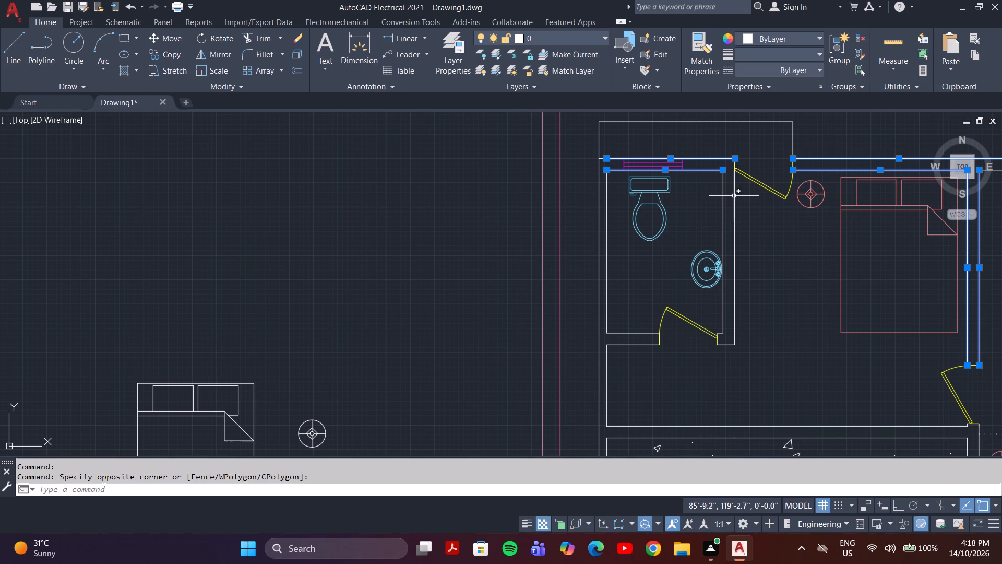
pyautogui.click(734, 196)
pyautogui.scroll(2, 719, 205)
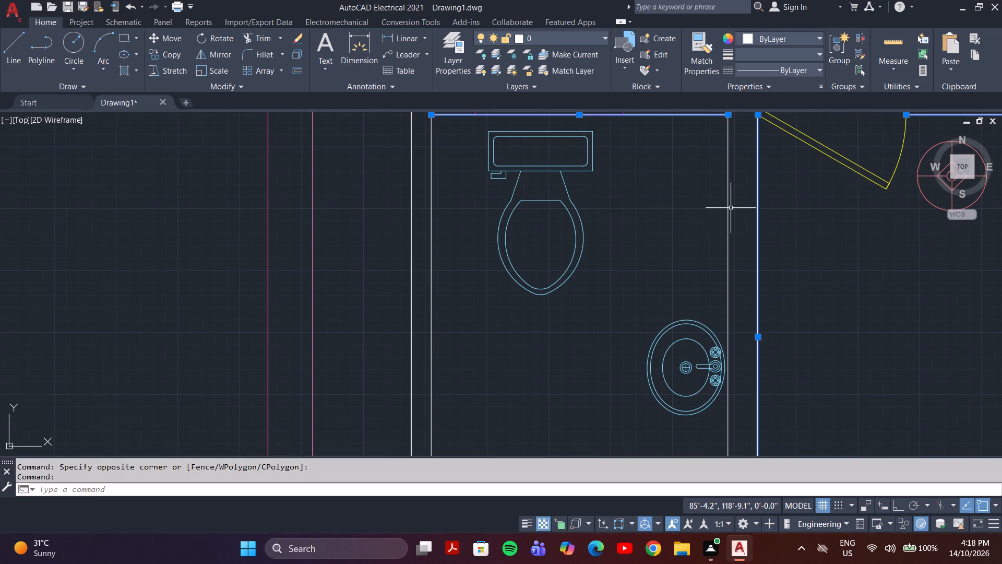
pyautogui.click(727, 206)
# Add both faces of the bathroom's left outer wall and of the short lower wall left of its door to the selection.
pyautogui.scroll(-4, 727, 206)
pyautogui.scroll(1, 650, 253)
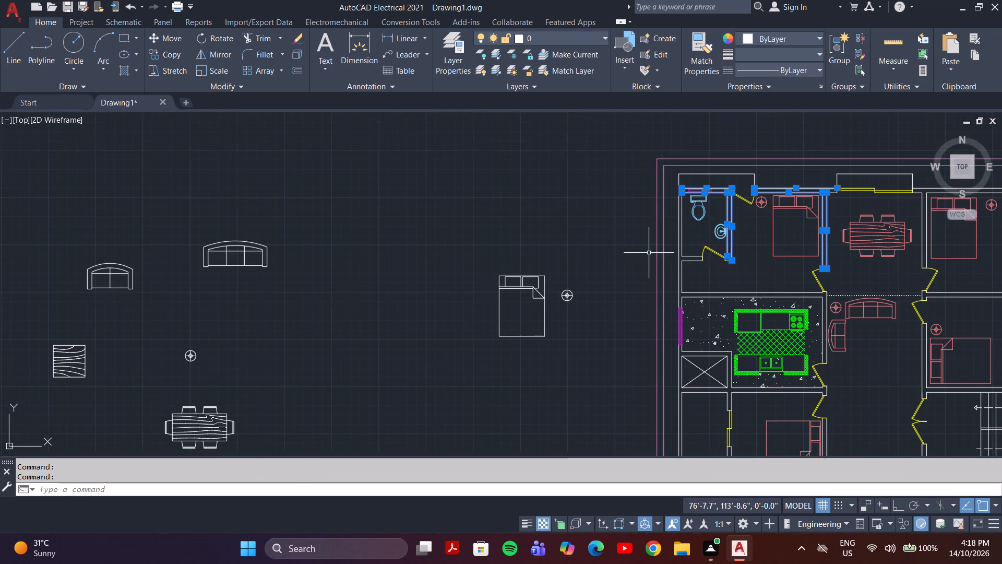
pyautogui.scroll(1, 650, 253)
pyautogui.click(725, 228)
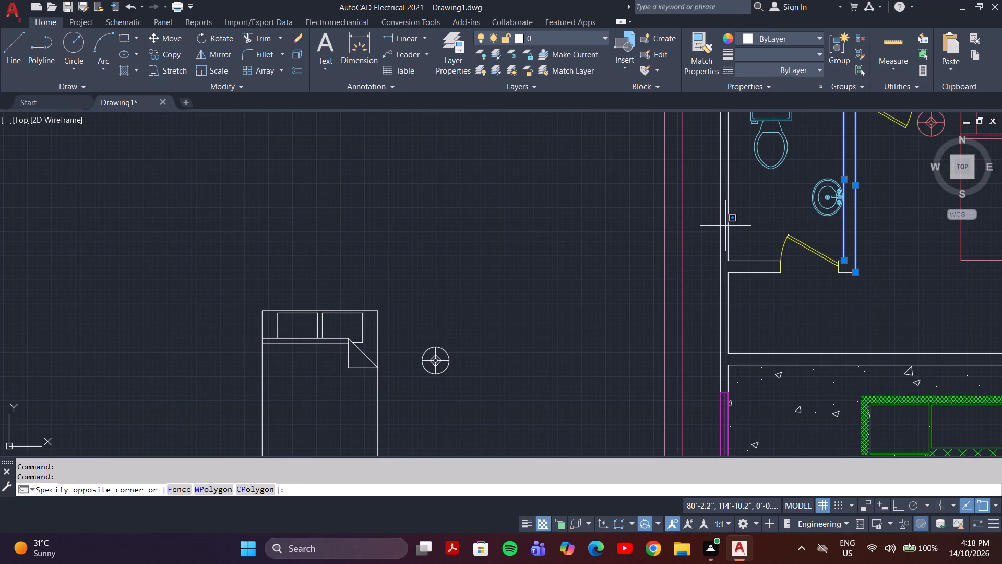
pyautogui.click(726, 224)
pyautogui.click(727, 220)
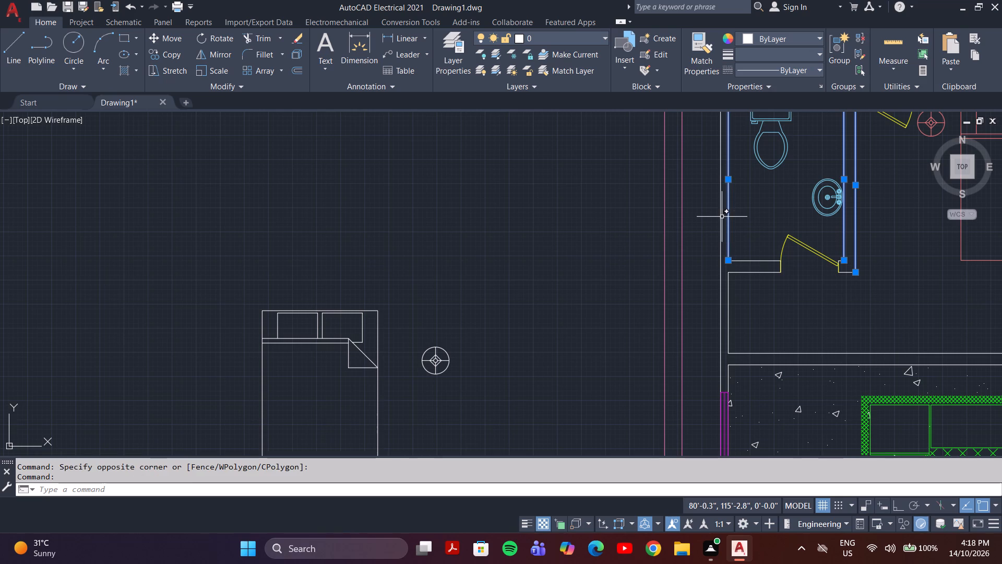
pyautogui.click(721, 216)
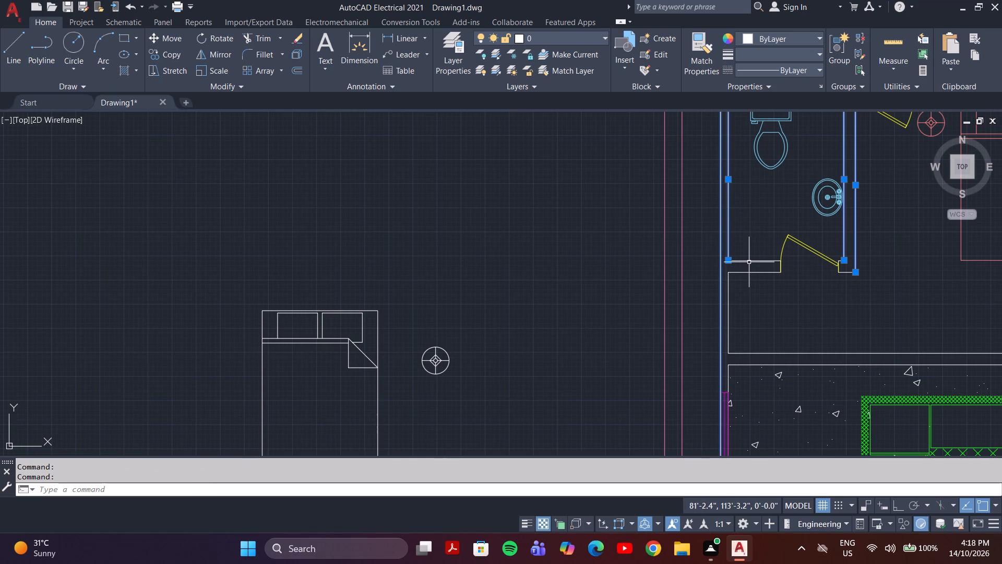
pyautogui.click(748, 262)
pyautogui.click(747, 271)
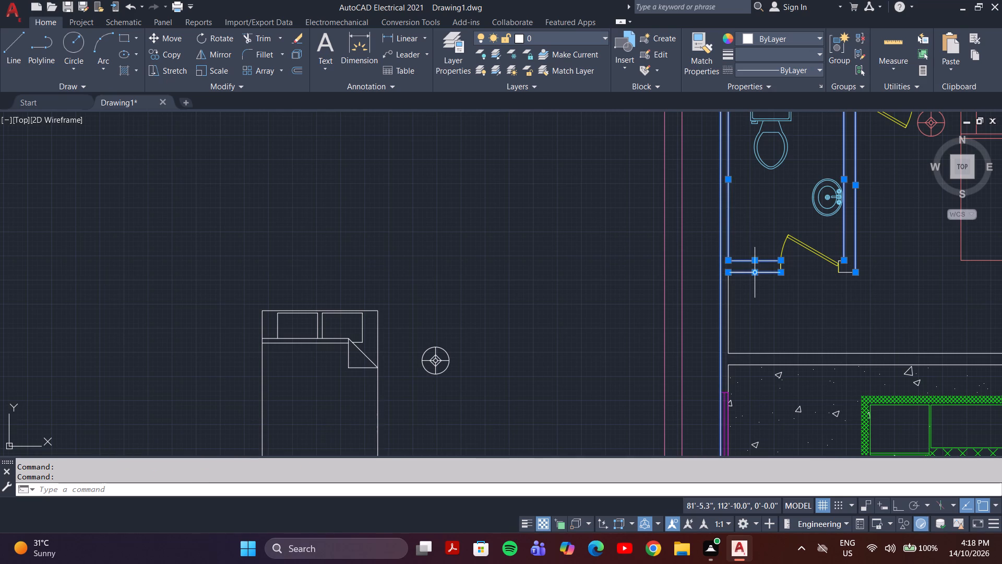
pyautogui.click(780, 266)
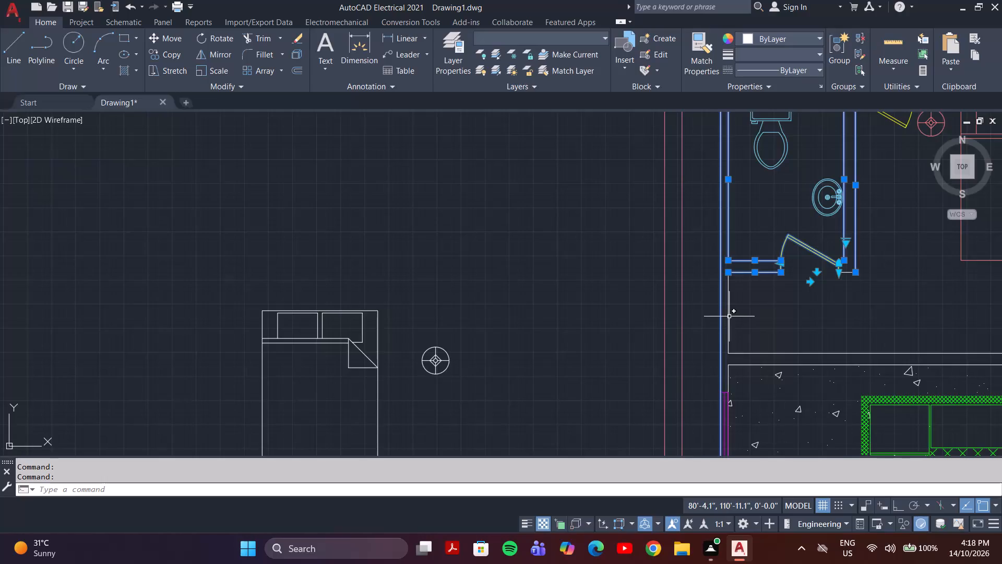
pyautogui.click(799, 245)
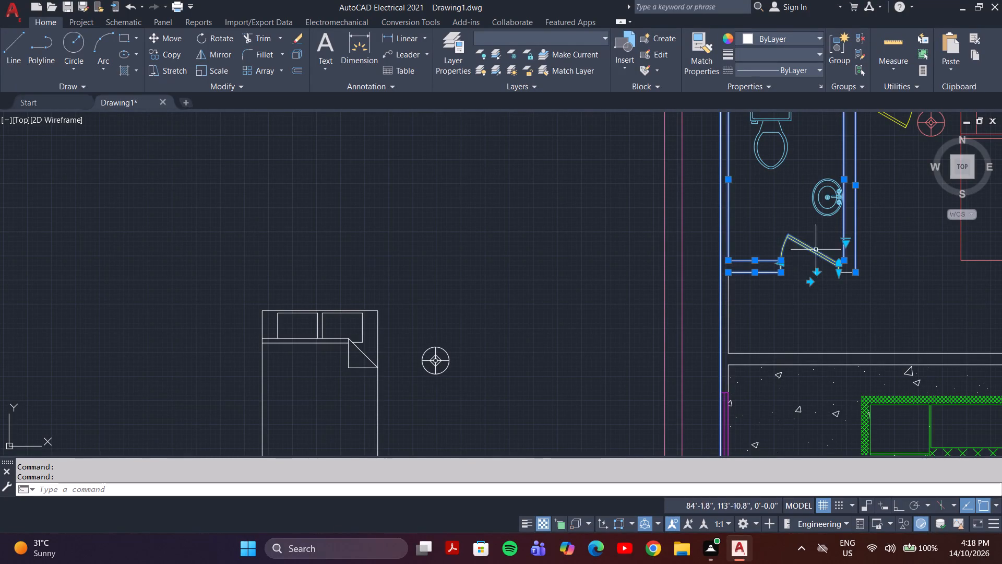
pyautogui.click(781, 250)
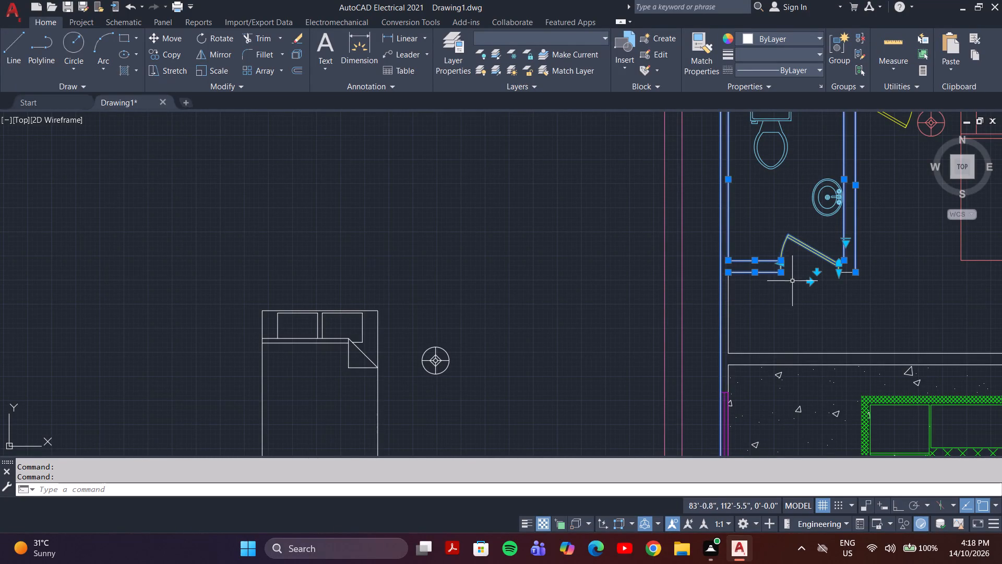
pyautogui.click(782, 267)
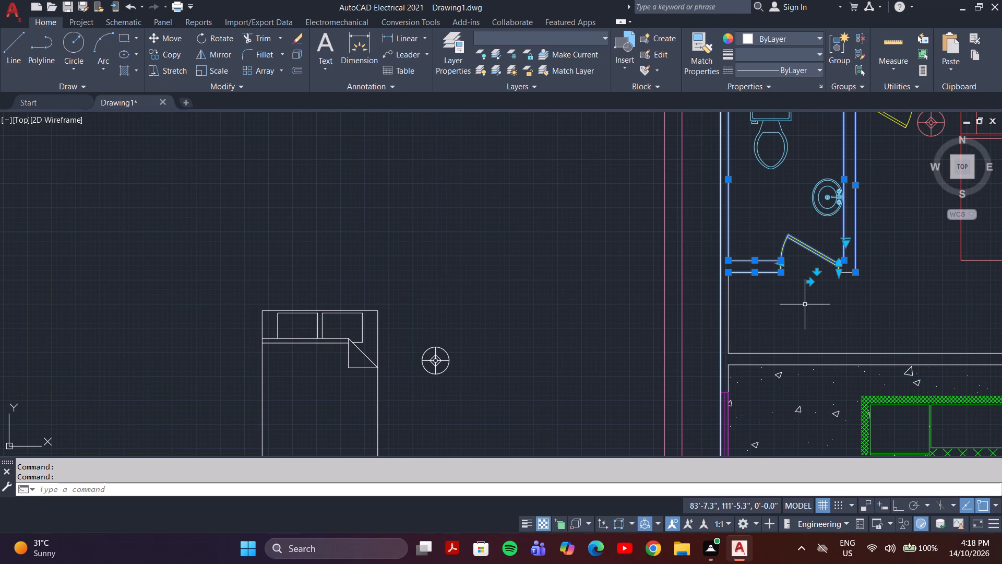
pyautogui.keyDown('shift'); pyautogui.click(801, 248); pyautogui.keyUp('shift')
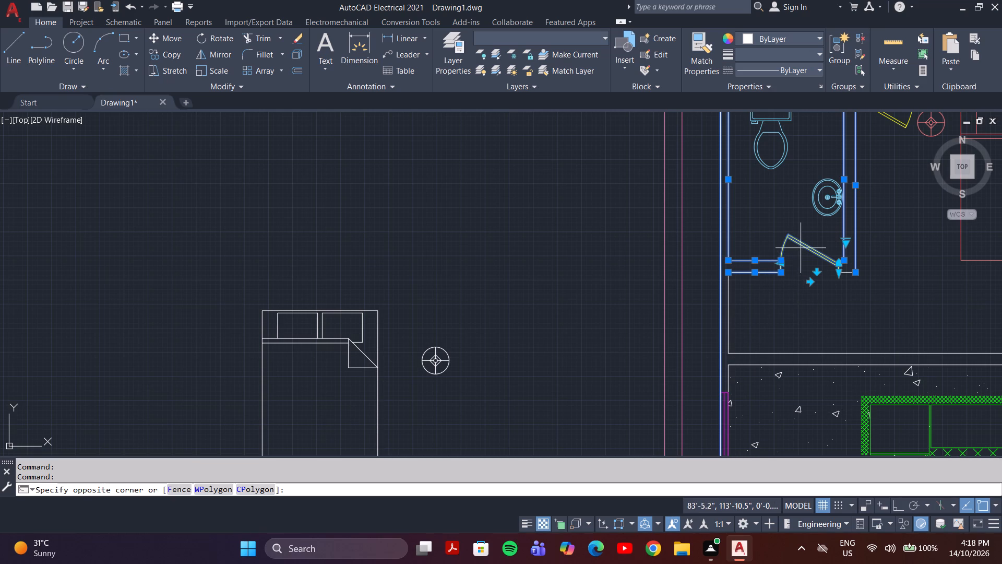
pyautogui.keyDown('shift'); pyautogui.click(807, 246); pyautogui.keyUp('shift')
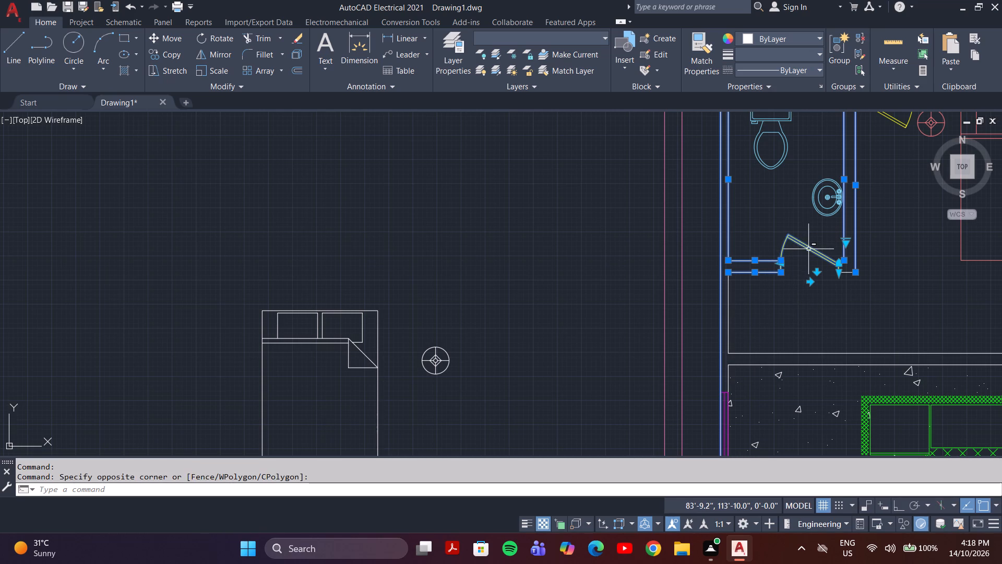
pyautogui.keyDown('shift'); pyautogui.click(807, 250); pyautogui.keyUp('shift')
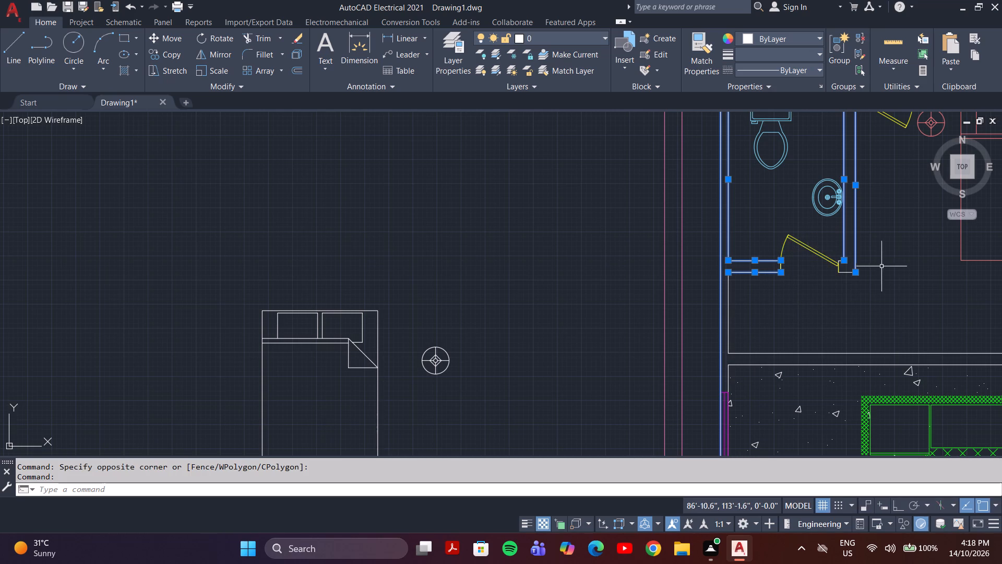
# Add both faces of the short wall stub right of the upper-left bathroom's door to the selection.
pyautogui.scroll(2, 875, 267)
pyautogui.click(818, 277)
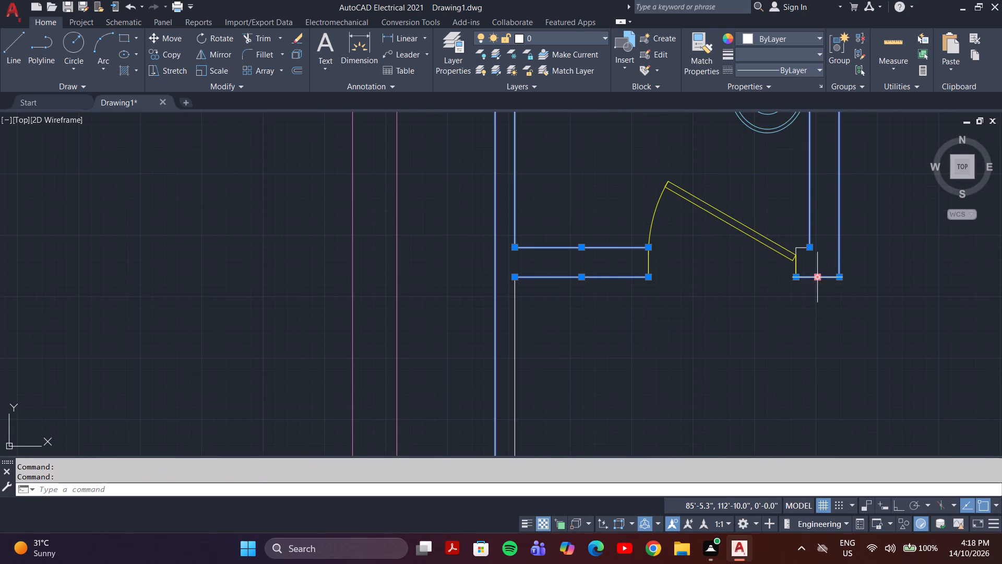
pyautogui.click(798, 249)
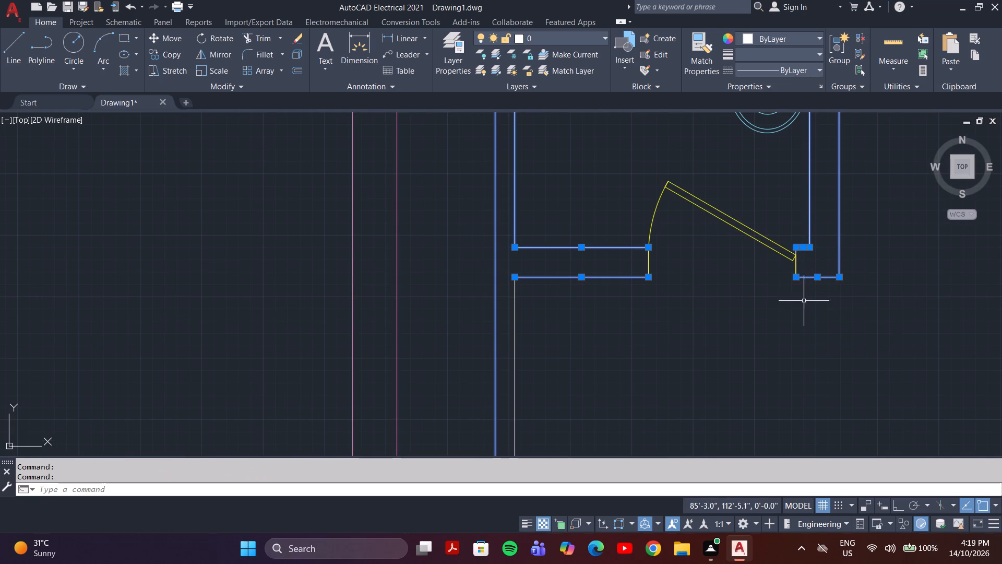
# Add the inner left wall line below the upper-left bathroom and both faces of the bedroom–kitchen partition to the selection.
pyautogui.scroll(-2, 745, 296)
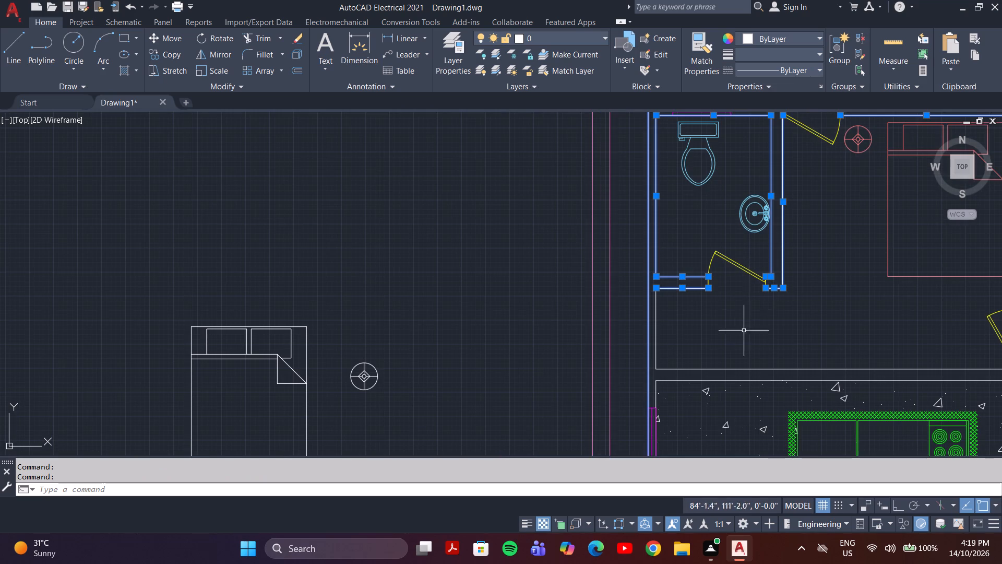
pyautogui.click(656, 336)
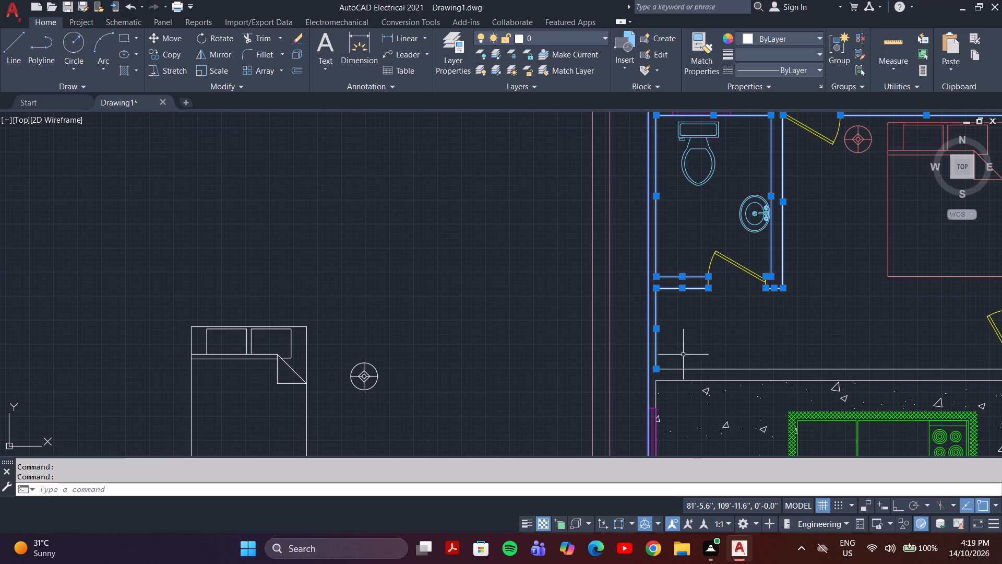
pyautogui.click(687, 367)
pyautogui.click(689, 369)
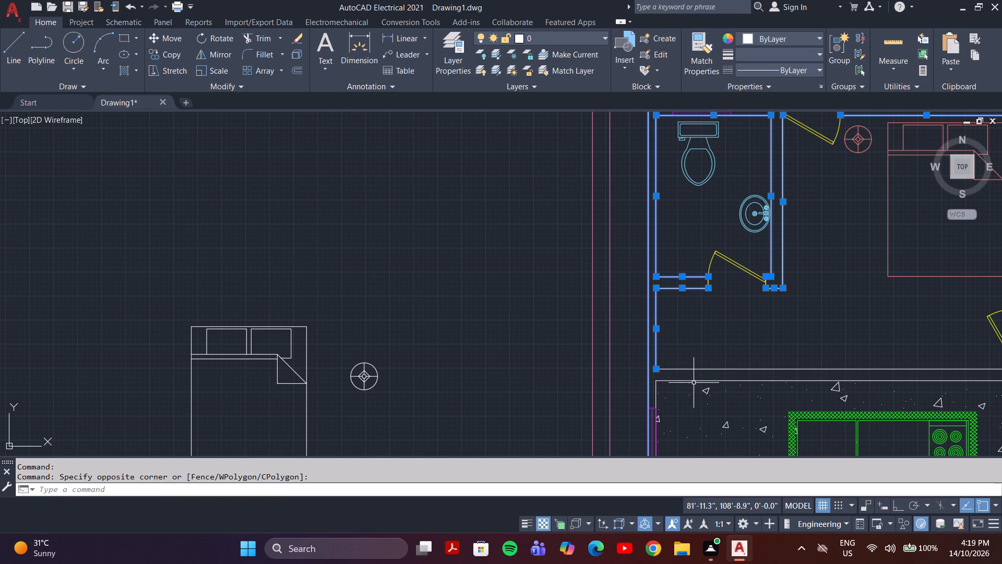
pyautogui.scroll(1, 694, 385)
pyautogui.click(695, 378)
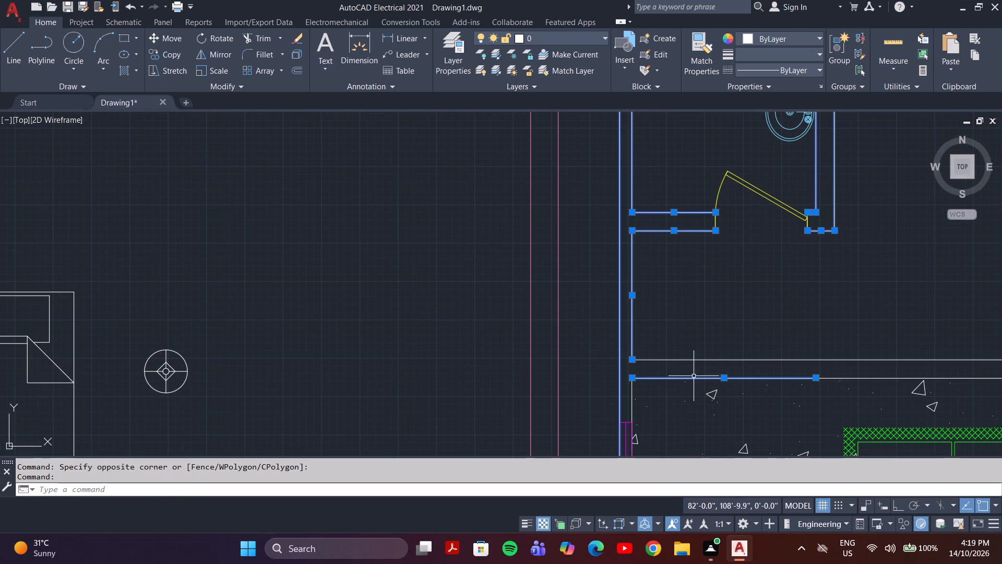
pyautogui.click(693, 360)
pyautogui.scroll(-3, 806, 374)
pyautogui.scroll(3, 827, 373)
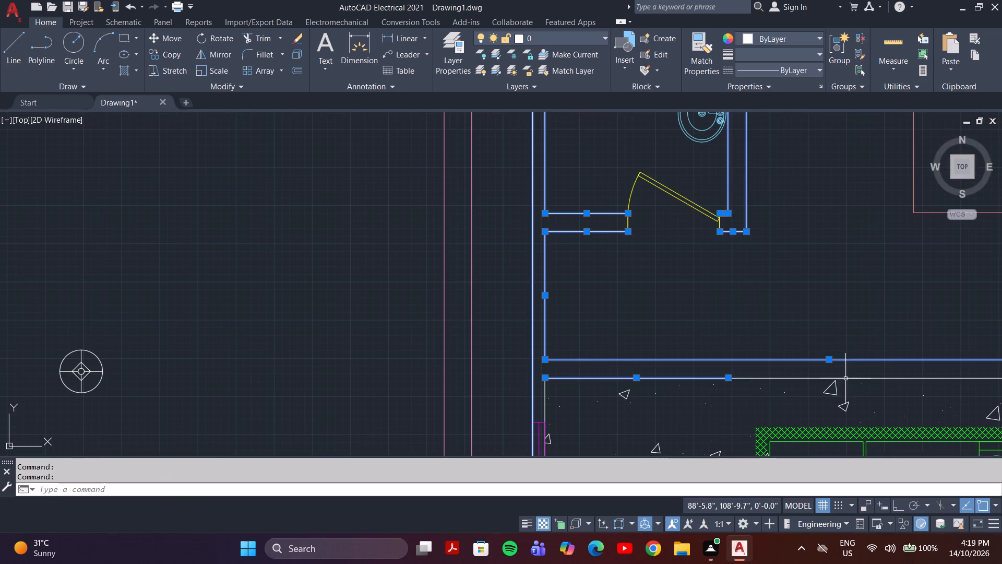
pyautogui.click(840, 380)
# Add both faces of the wall between the kitchen and the bedroom below it to the selection.
pyautogui.scroll(-2, 846, 379)
pyautogui.scroll(-1, 930, 387)
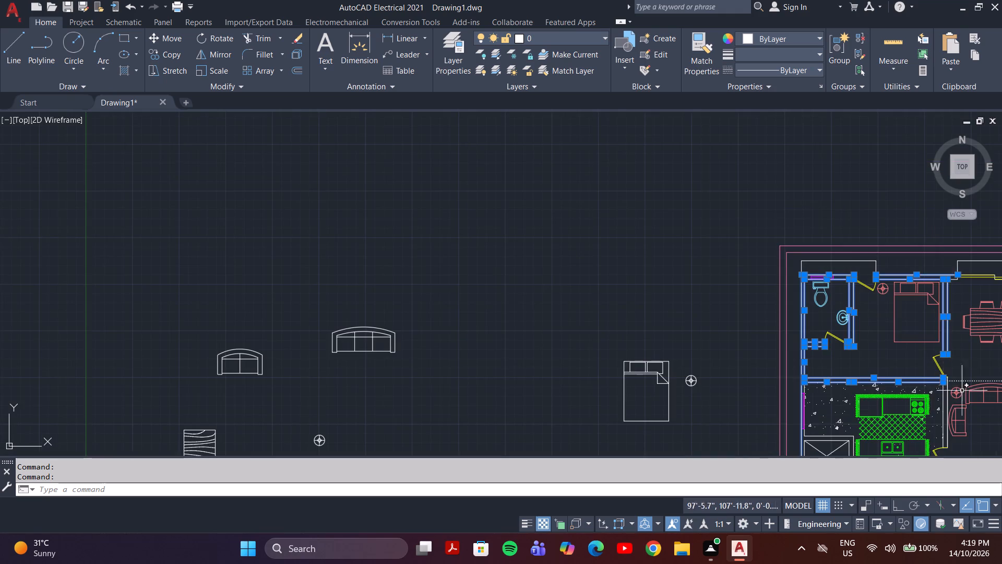
pyautogui.scroll(2, 973, 392)
pyautogui.scroll(-7, 897, 409)
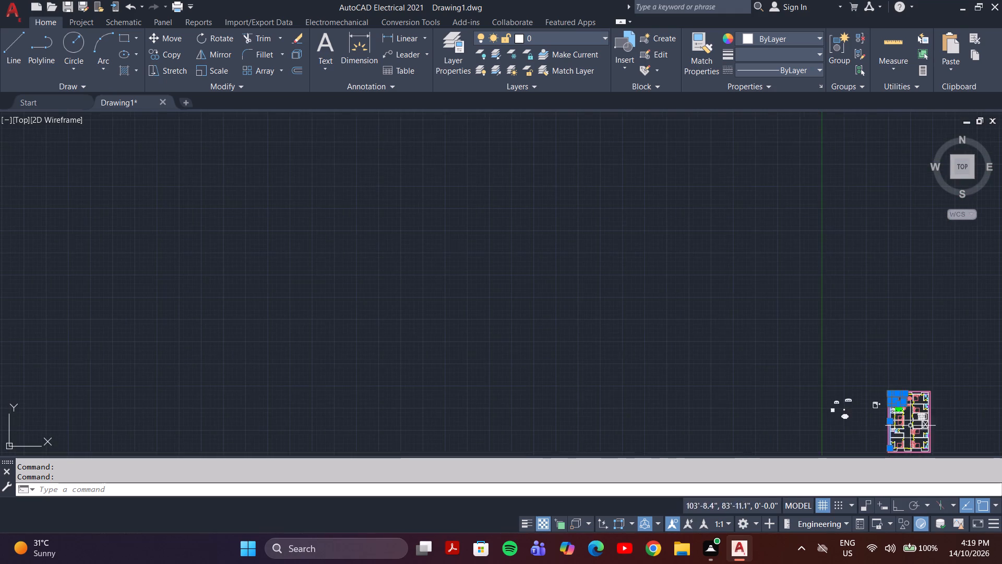
pyautogui.scroll(-1, 910, 421)
pyautogui.scroll(2, 913, 449)
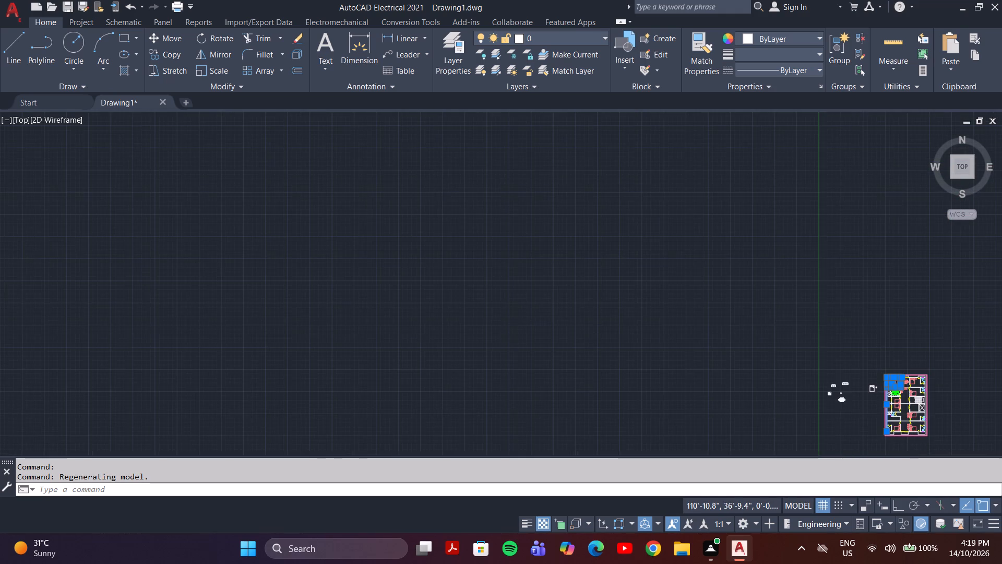
pyautogui.scroll(2, 914, 449)
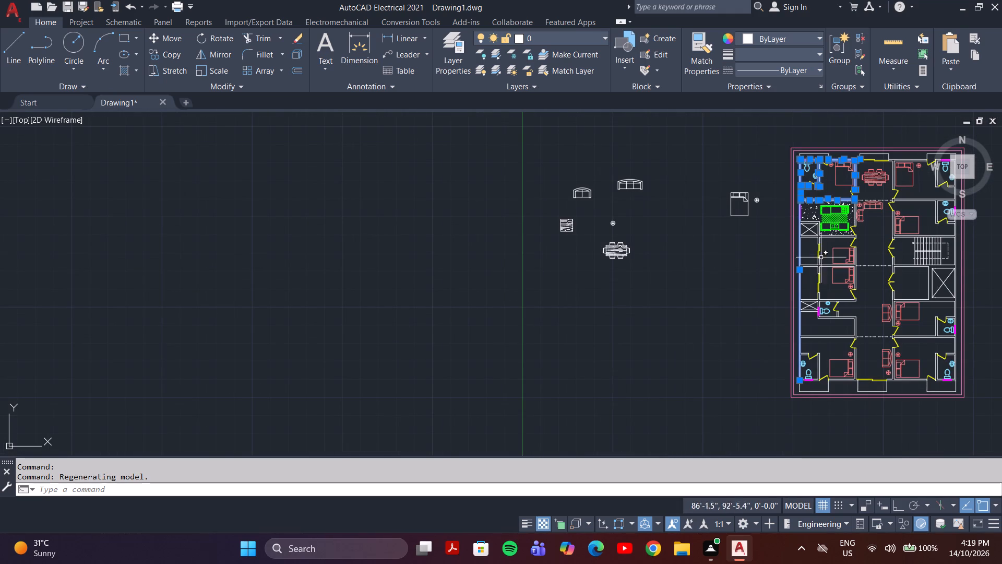
pyautogui.click(835, 237)
pyautogui.scroll(1, 813, 247)
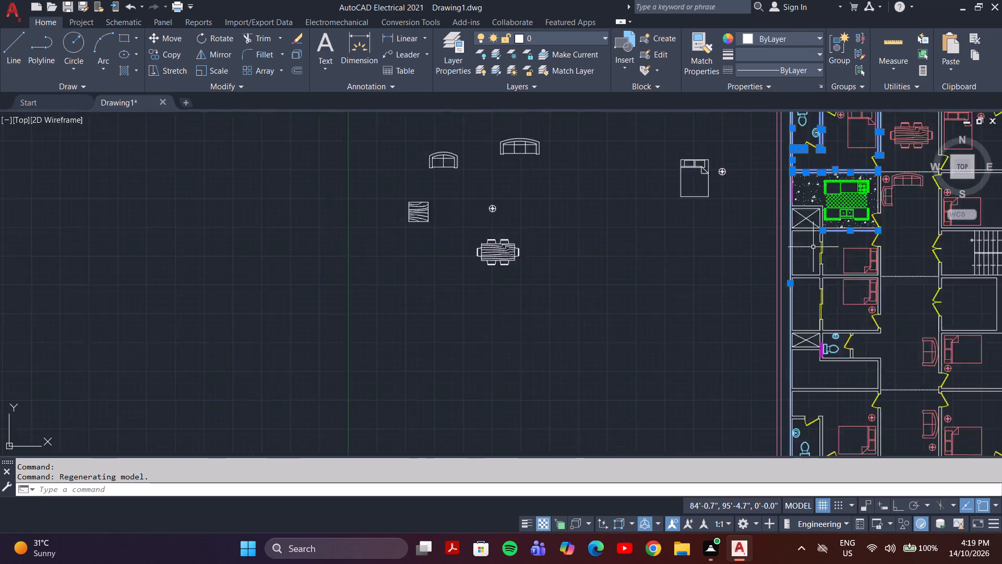
pyautogui.scroll(1, 813, 247)
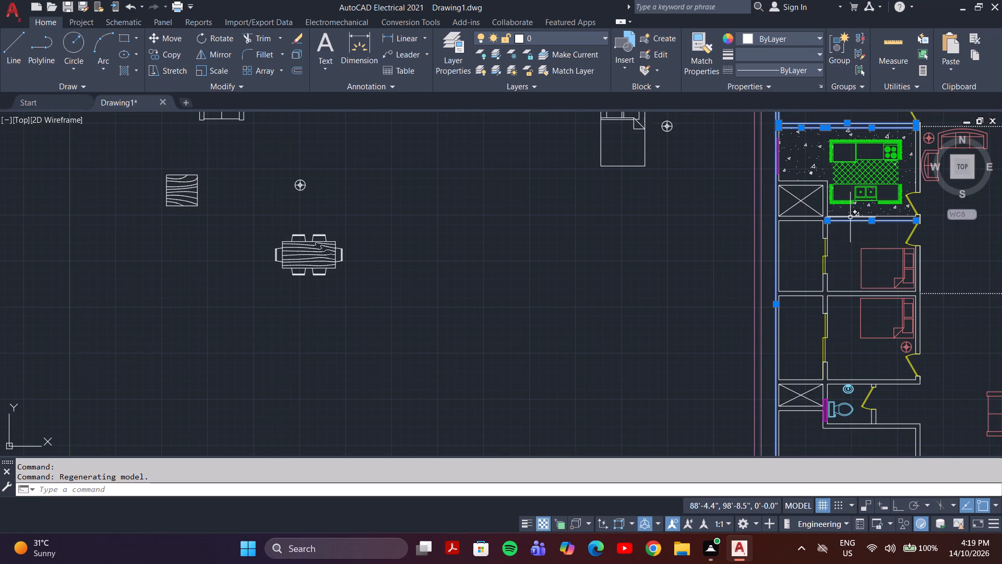
pyautogui.click(850, 217)
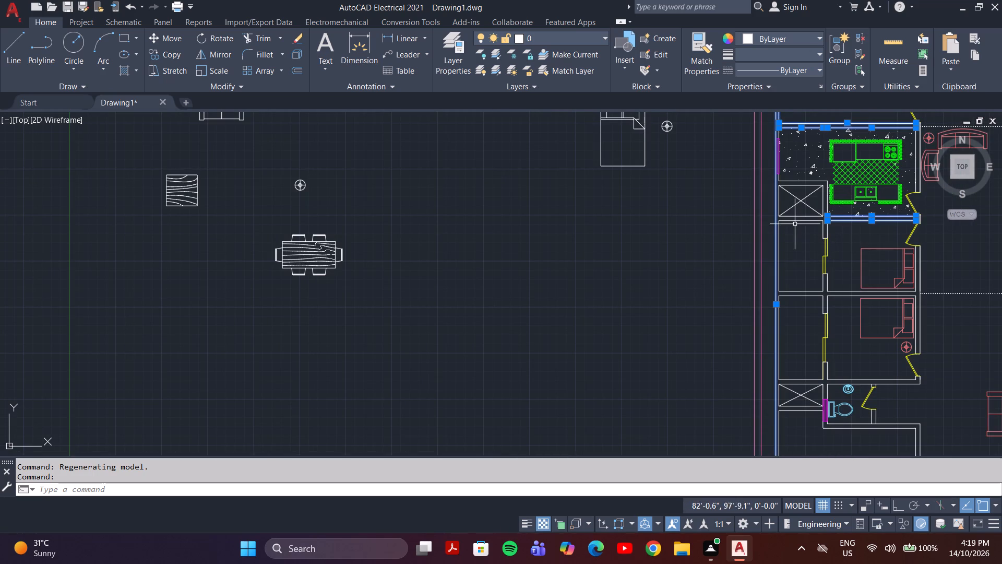
# Add the top and left wall lines of the narrow space left of that bedroom, and both faces of its bottom wall, to the selection.
pyautogui.click(796, 221)
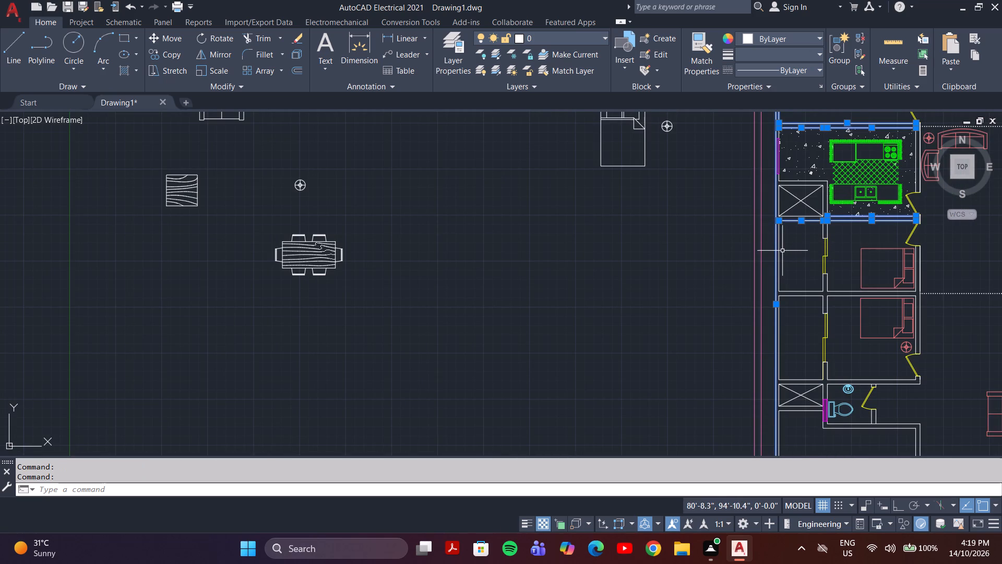
pyautogui.click(780, 250)
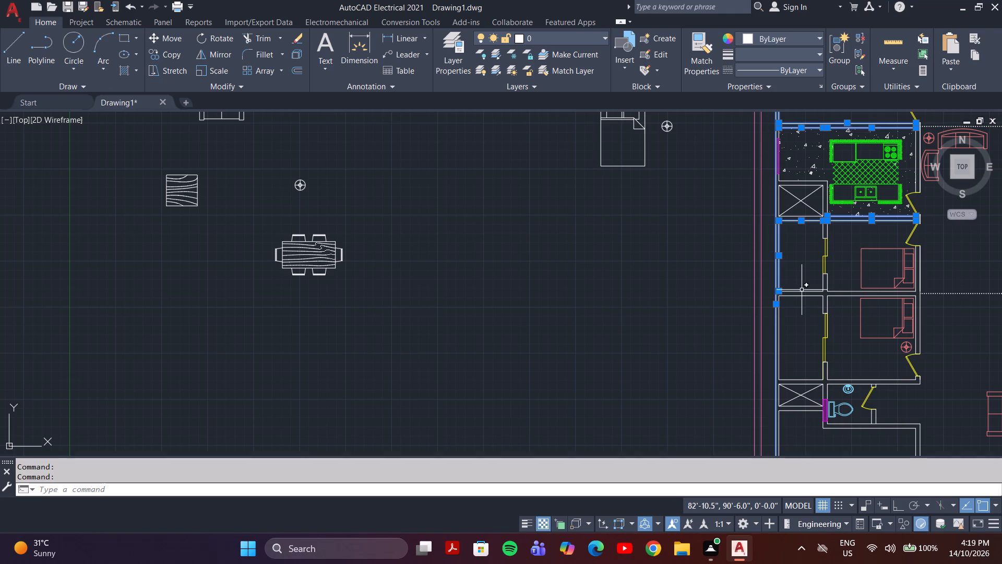
pyautogui.click(802, 291)
pyautogui.click(802, 297)
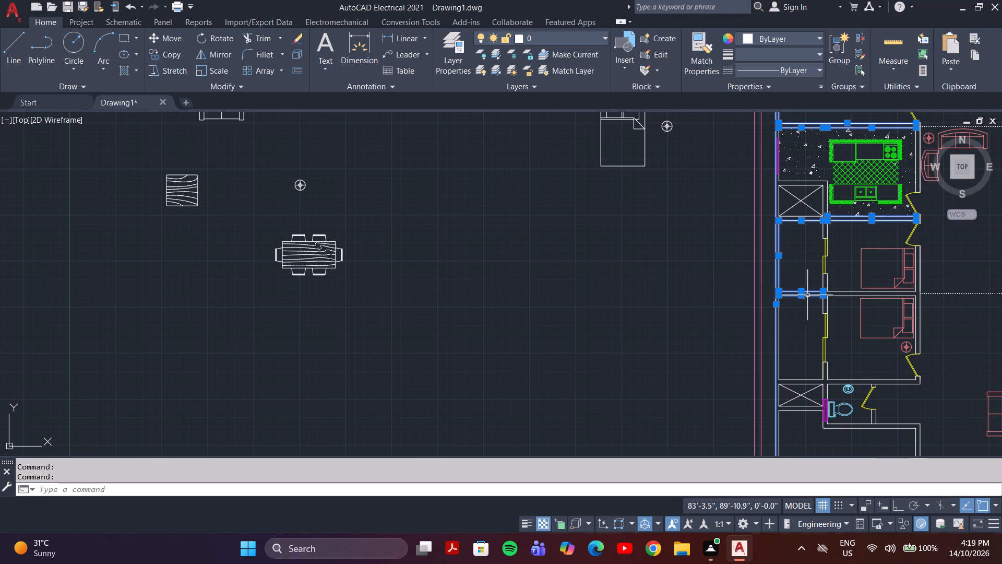
# Add the outer face of the two middle-left bedrooms' right wall and the upper one's inner face to the selection.
pyautogui.click(918, 274)
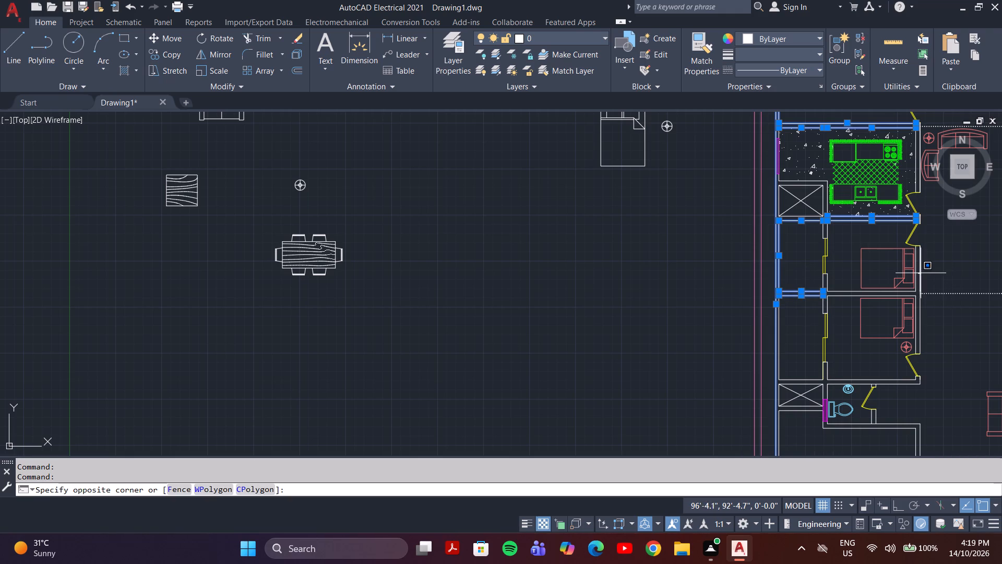
pyautogui.click(922, 273)
pyautogui.click(920, 269)
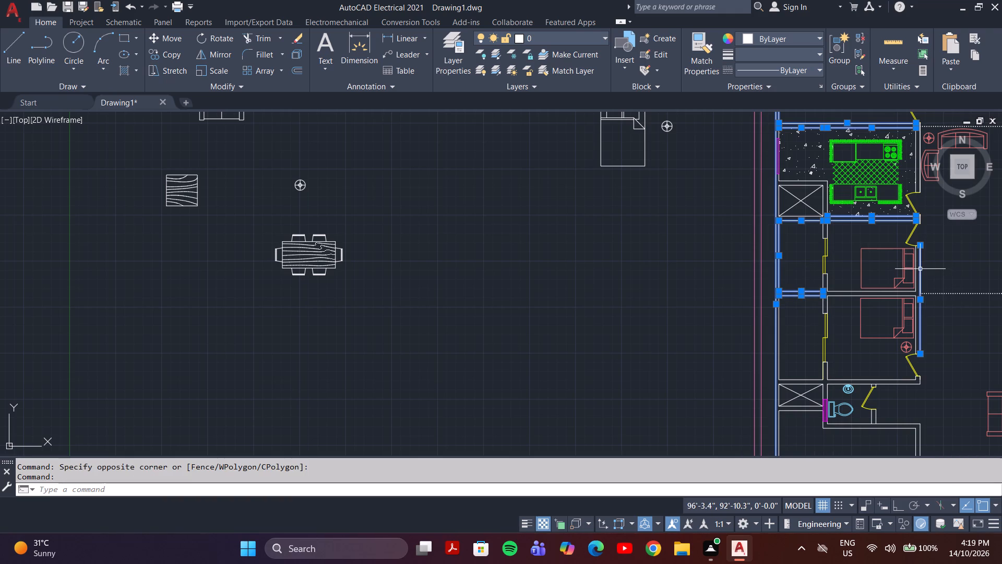
pyautogui.click(917, 268)
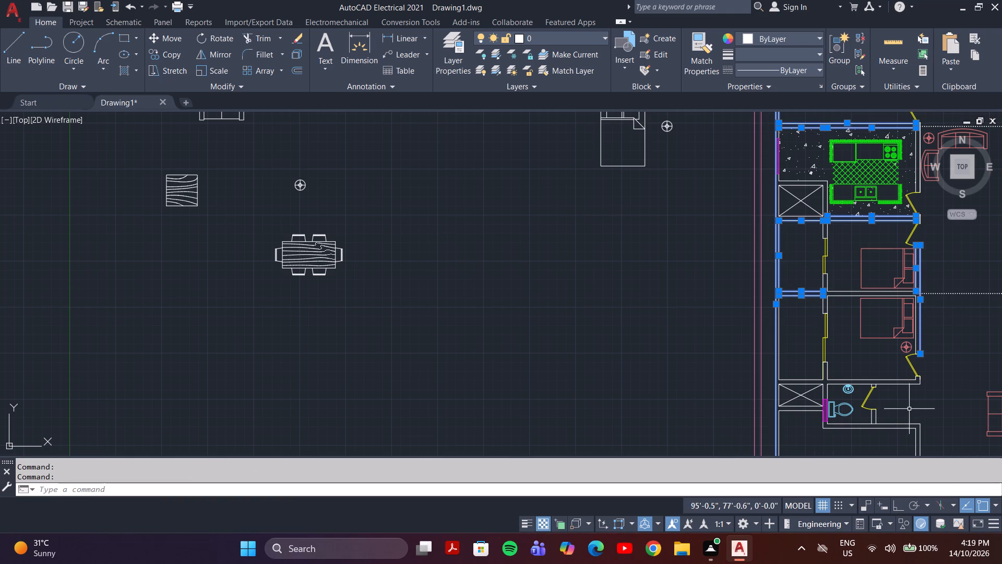
# Add both faces of the lower middle-left bedroom's bottom wall and of the wall stub beside its door to the selection.
pyautogui.click(898, 381)
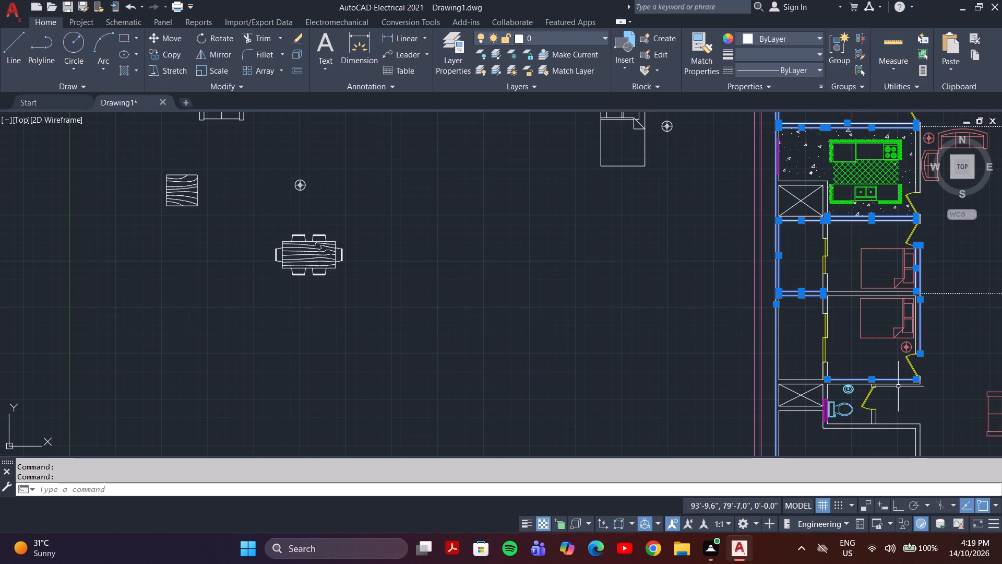
pyautogui.click(898, 386)
pyautogui.click(899, 386)
pyautogui.scroll(-2, 899, 386)
pyautogui.scroll(4, 899, 386)
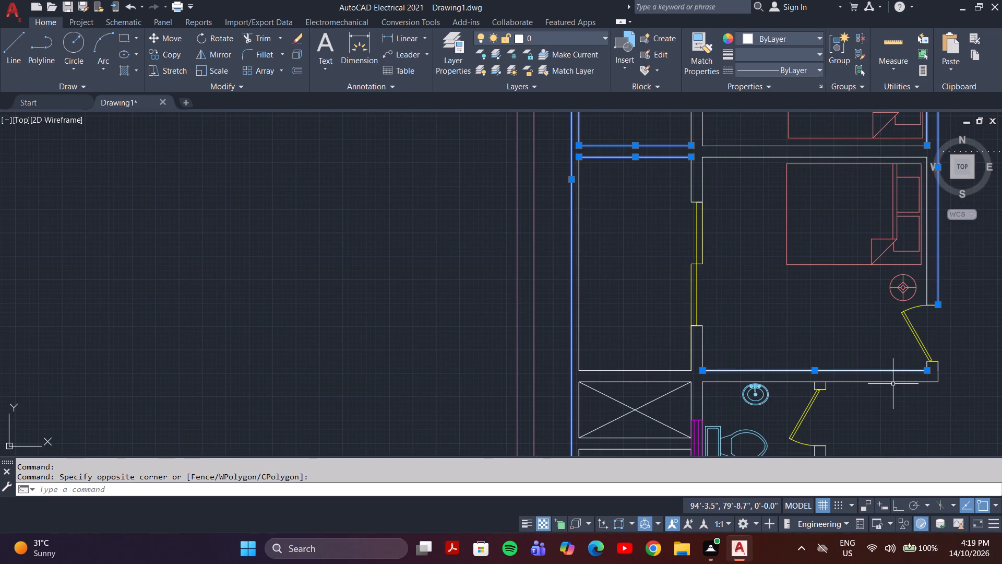
pyautogui.click(893, 384)
pyautogui.click(939, 367)
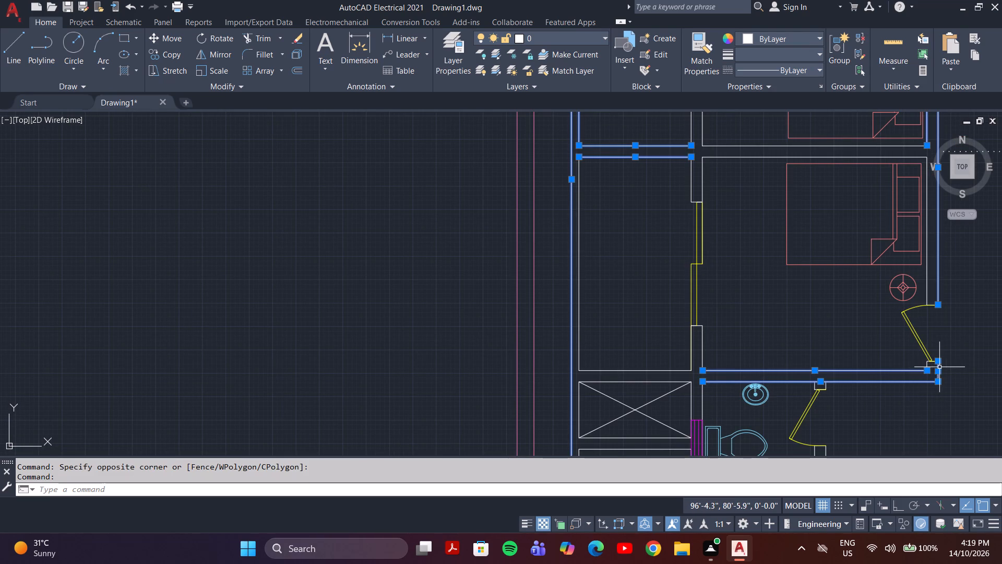
pyautogui.click(927, 365)
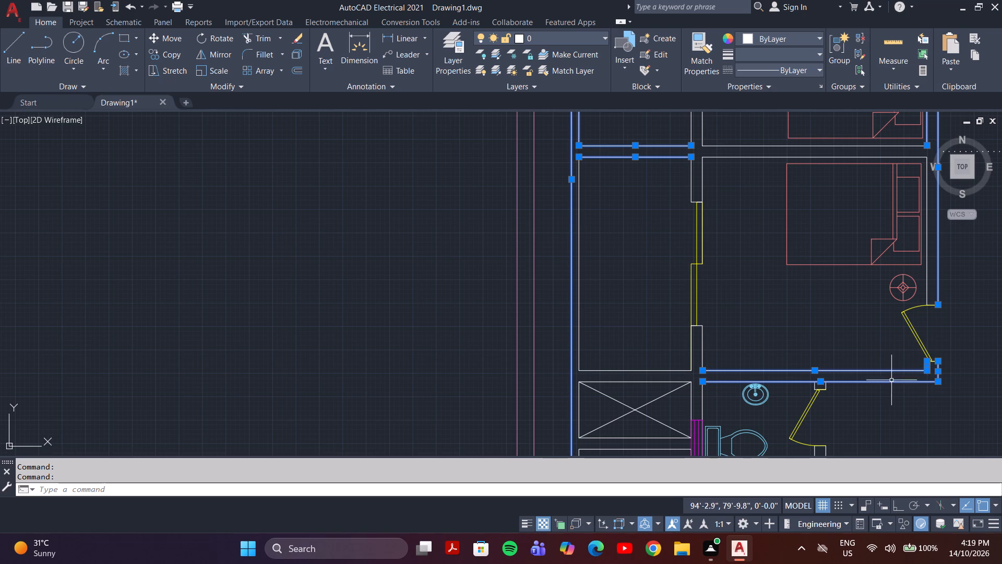
# Add both faces of the middle-left bathroom's bottom wall and of the lower-left bedroom's top wall to the selection.
pyautogui.scroll(-5, 838, 367)
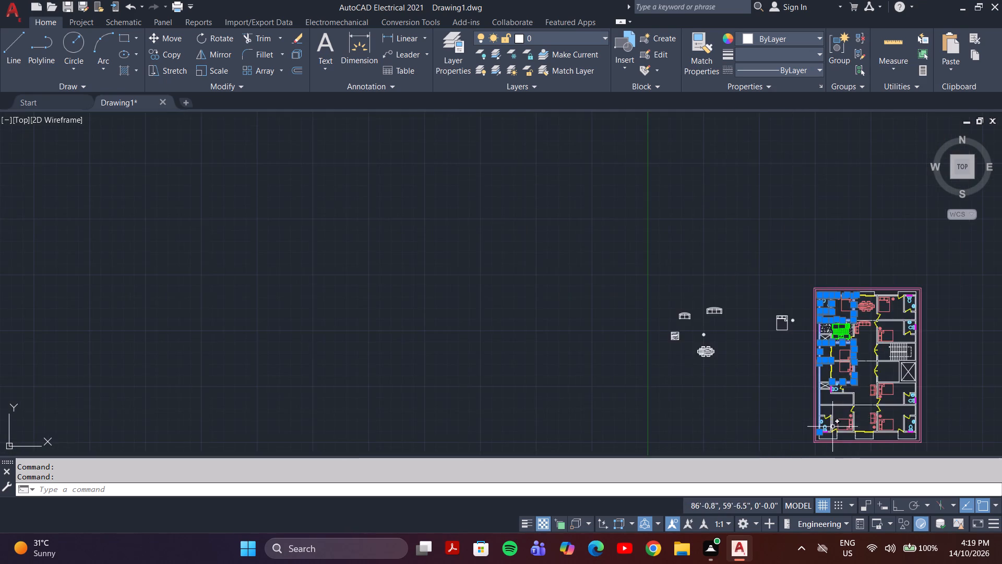
pyautogui.scroll(3, 832, 427)
pyautogui.click(840, 291)
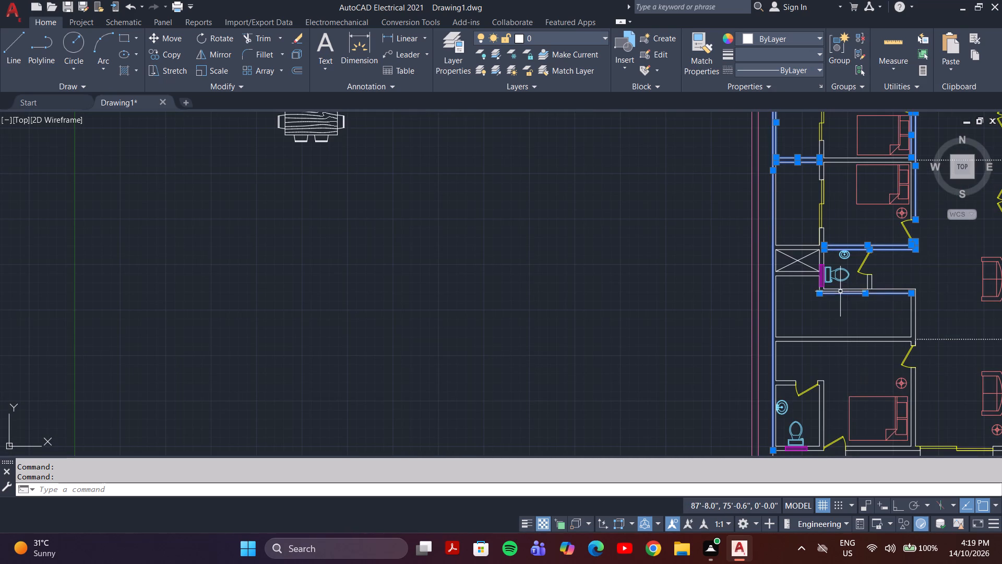
pyautogui.click(849, 290)
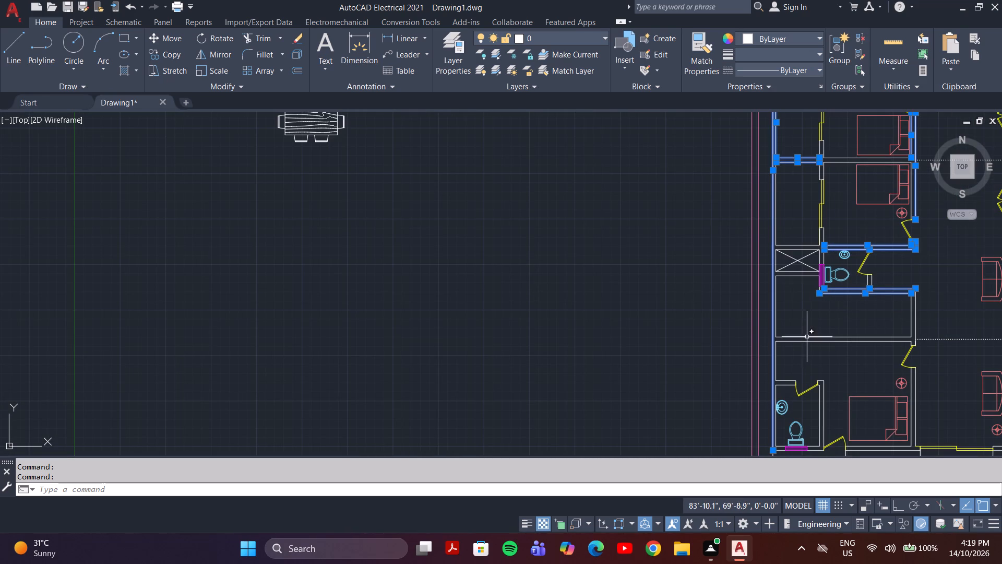
pyautogui.click(807, 336)
pyautogui.click(809, 341)
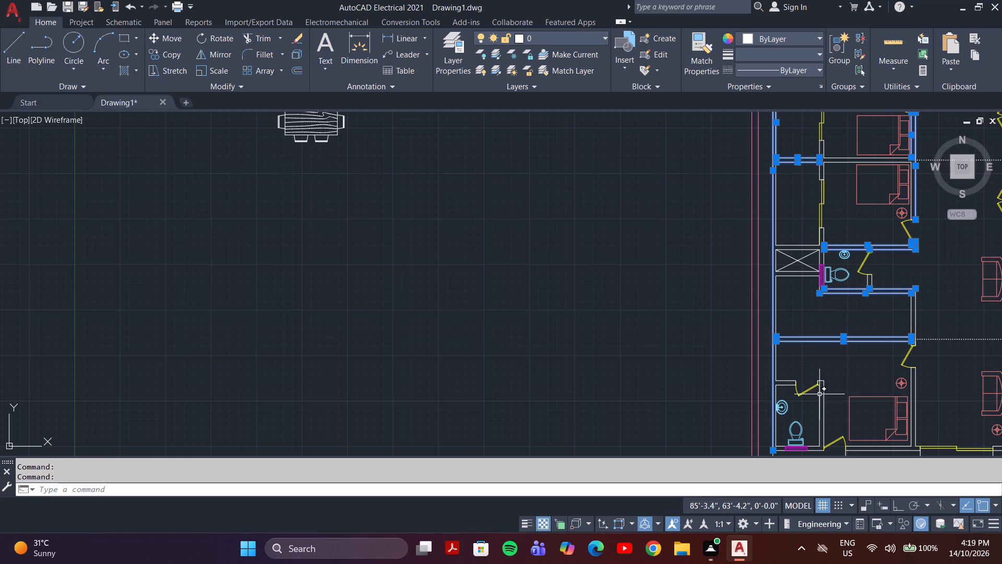
# Add both faces of the lower-left bathroom's right partition and top wall, plus the stub beside its door, keeping the door out of the selection.
pyautogui.click(819, 394)
pyautogui.click(825, 393)
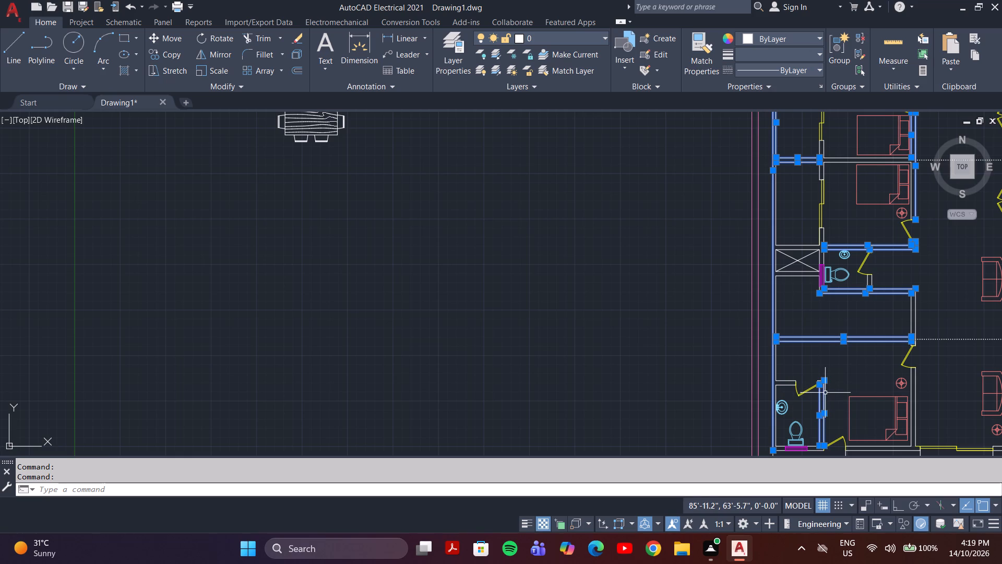
pyautogui.click(784, 383)
pyautogui.click(784, 380)
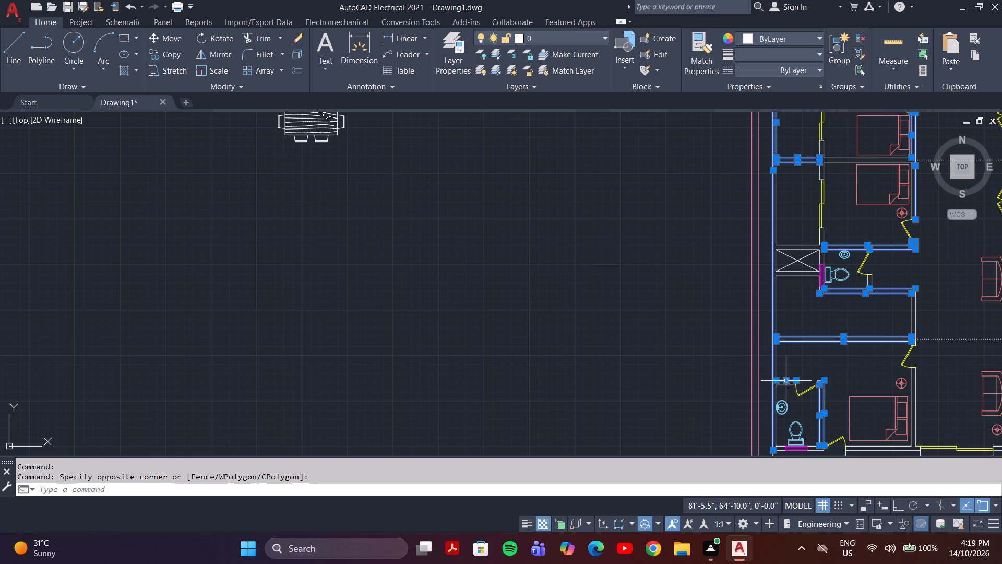
pyautogui.click(786, 386)
pyautogui.scroll(2, 792, 382)
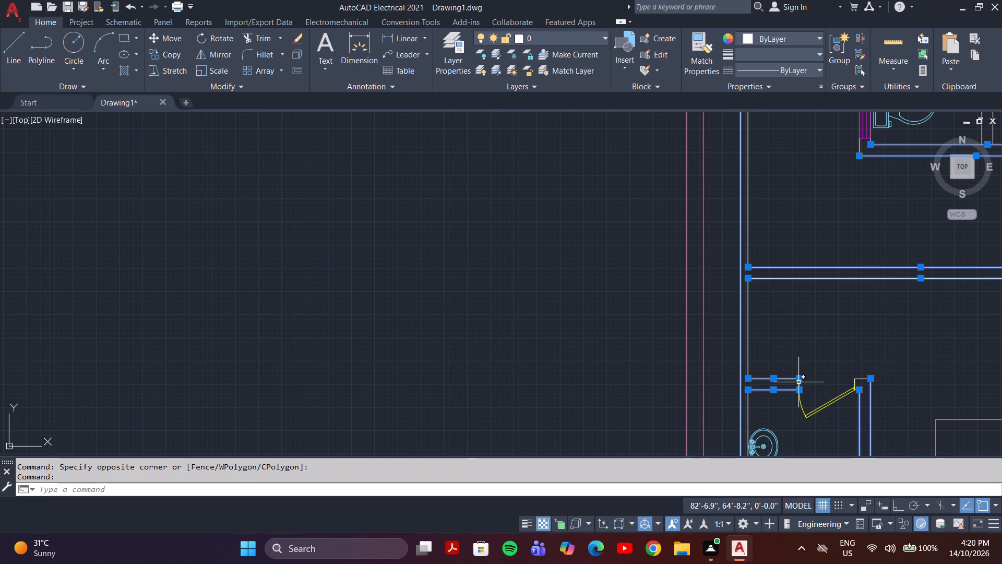
pyautogui.click(798, 384)
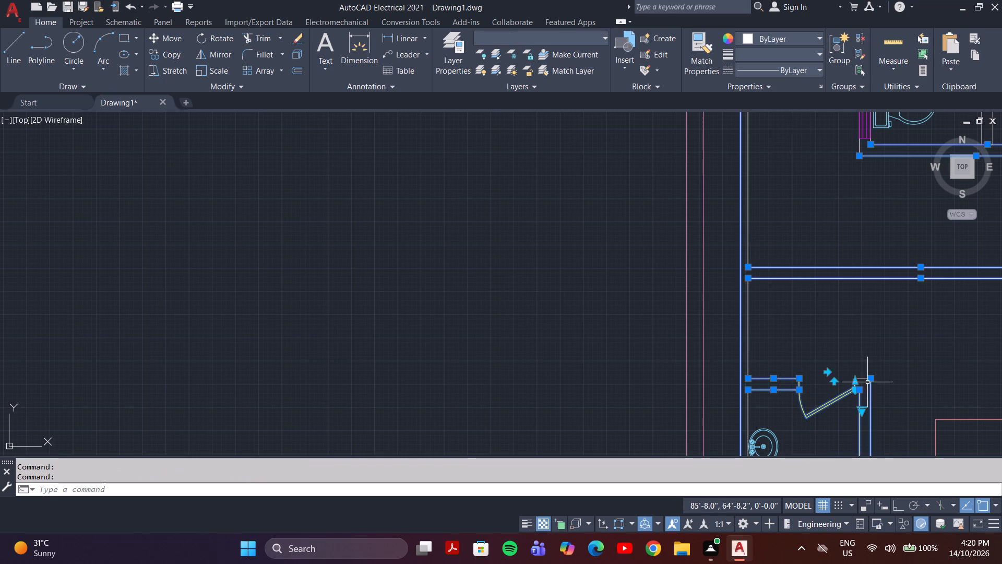
pyautogui.click(863, 381)
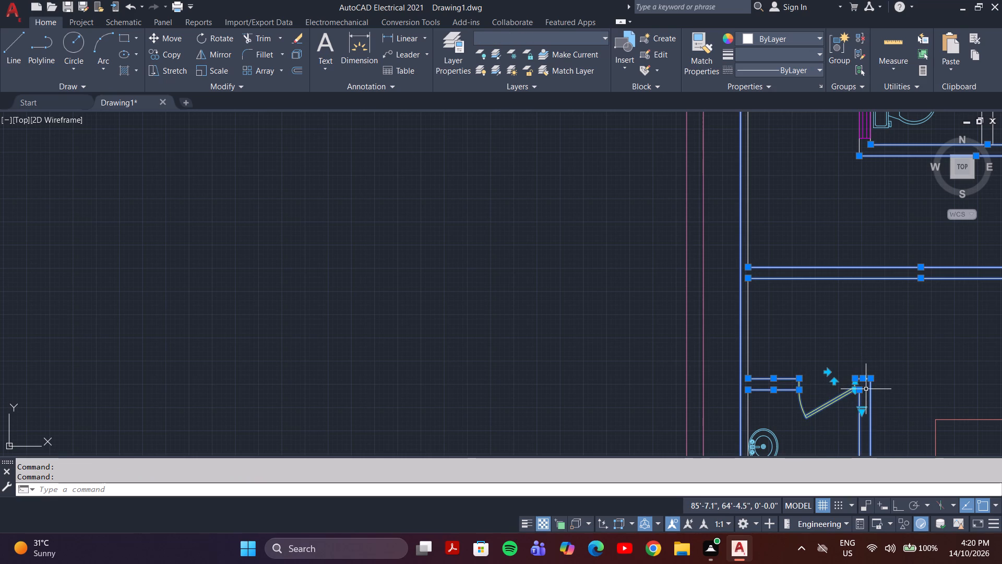
pyautogui.keyDown('shift'); pyautogui.click(825, 407); pyautogui.keyUp('shift')
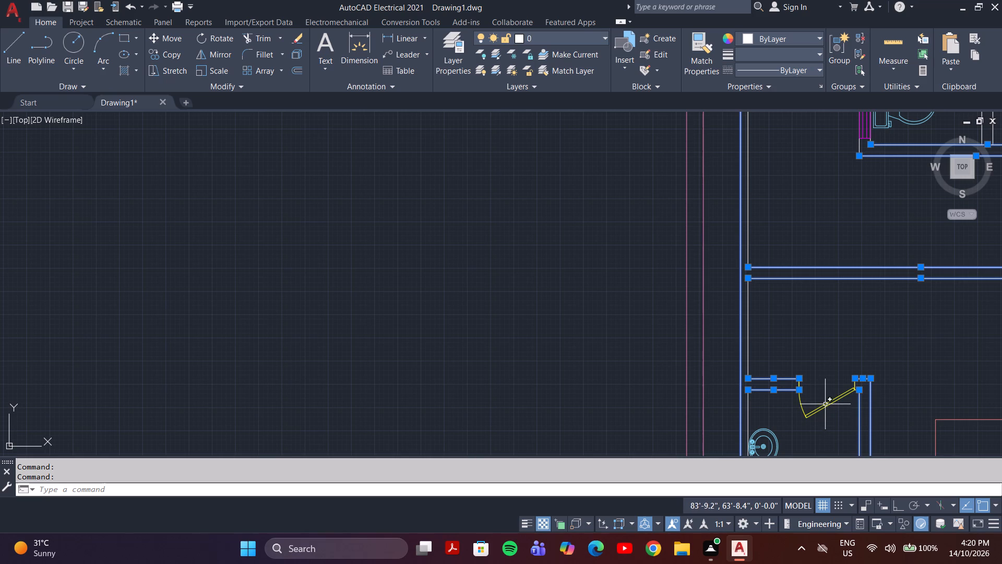
pyautogui.scroll(-4, 829, 399)
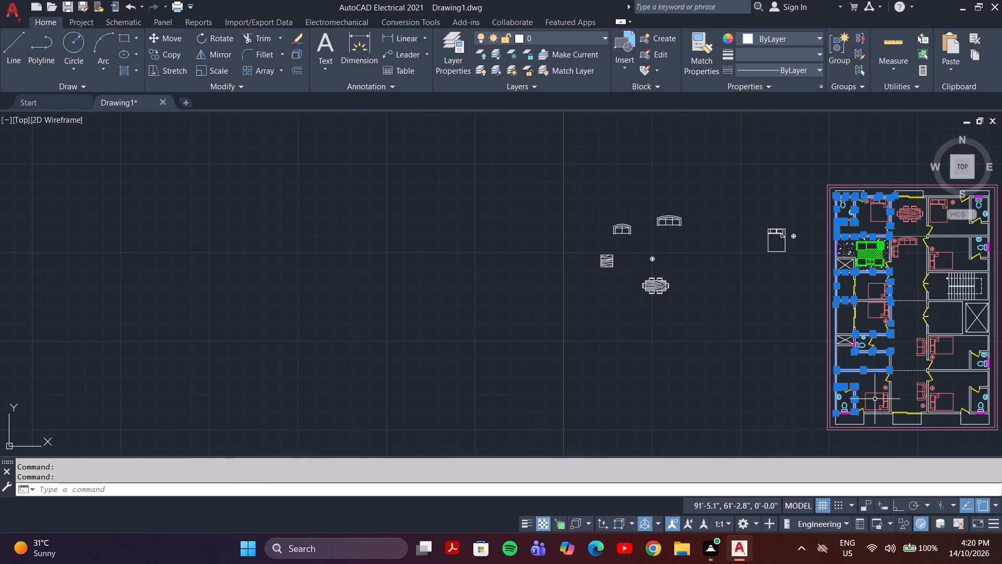
# Add both faces of the lower-left bedroom's right wall and bottom wall to the selection.
pyautogui.scroll(2, 867, 410)
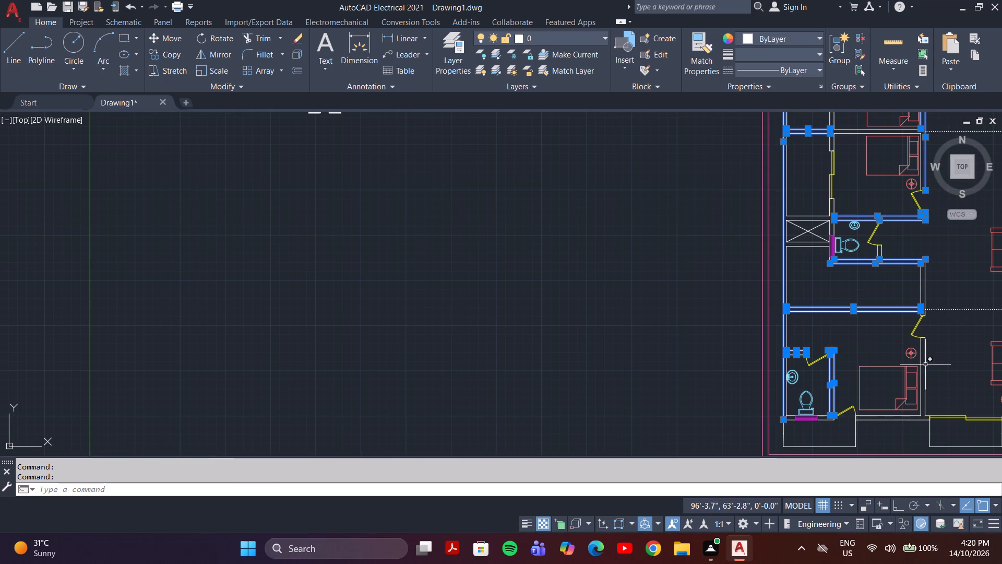
pyautogui.click(926, 365)
pyautogui.click(920, 360)
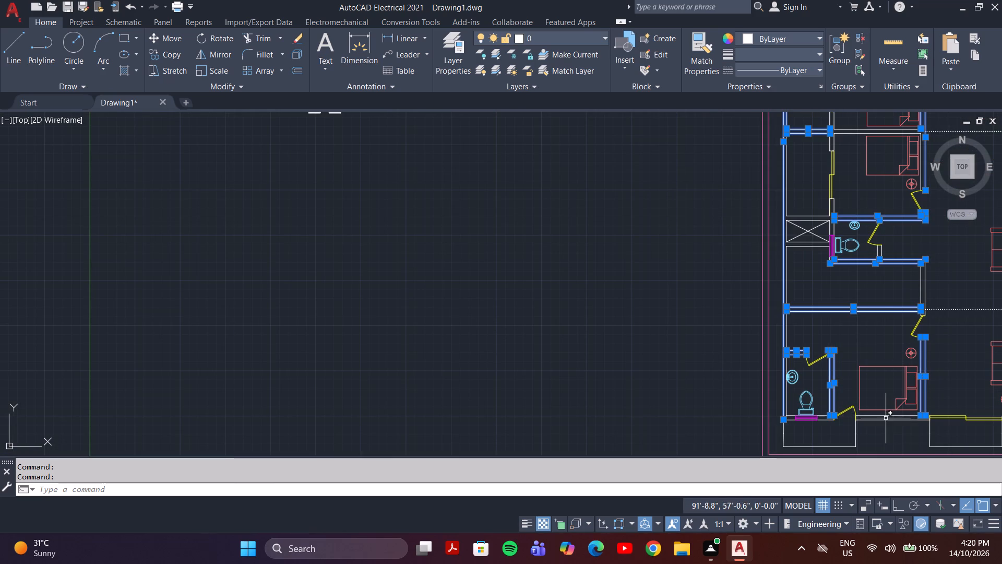
pyautogui.click(886, 418)
pyautogui.click(886, 416)
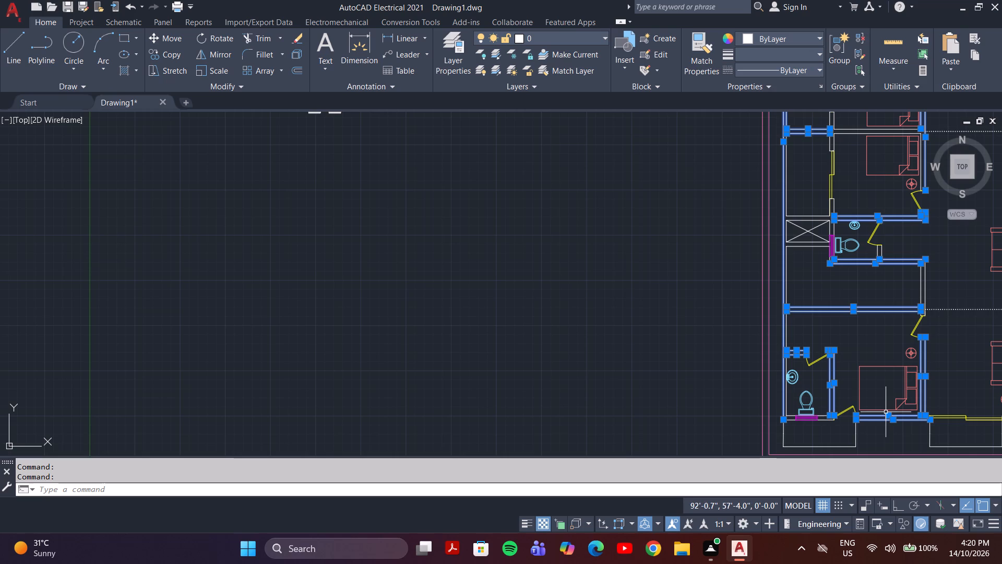
# Add both faces of the lower-left bathroom's bottom wall to the selection, keeping the adjacent balcony door out of it.
pyautogui.scroll(3, 829, 421)
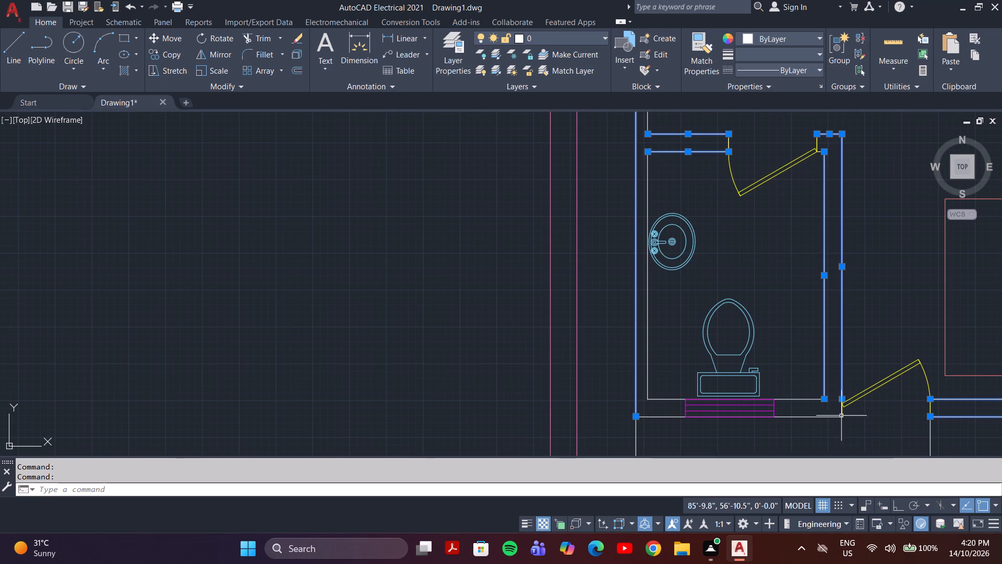
pyautogui.click(833, 418)
pyautogui.click(806, 398)
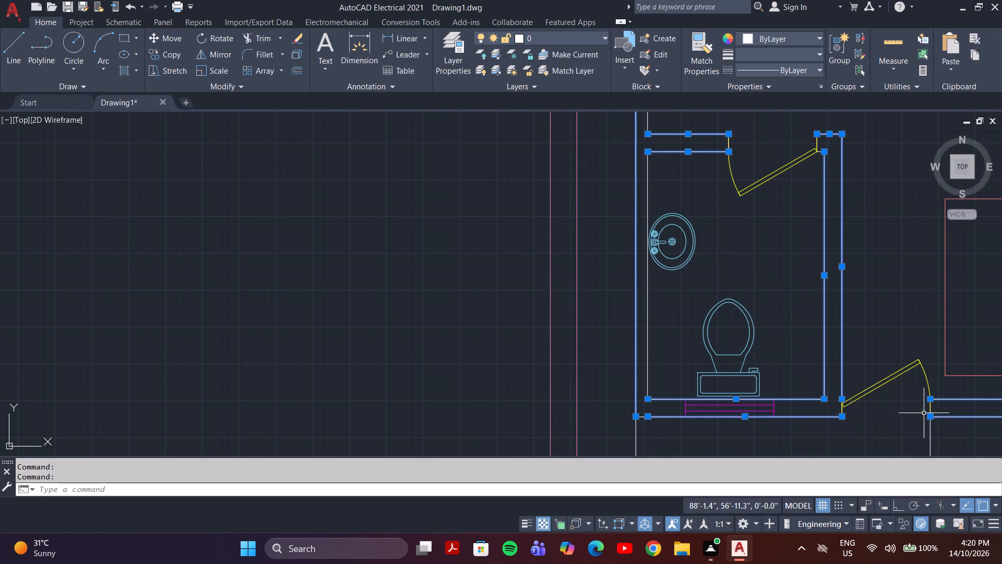
pyautogui.scroll(-3, 920, 412)
pyautogui.scroll(4, 936, 424)
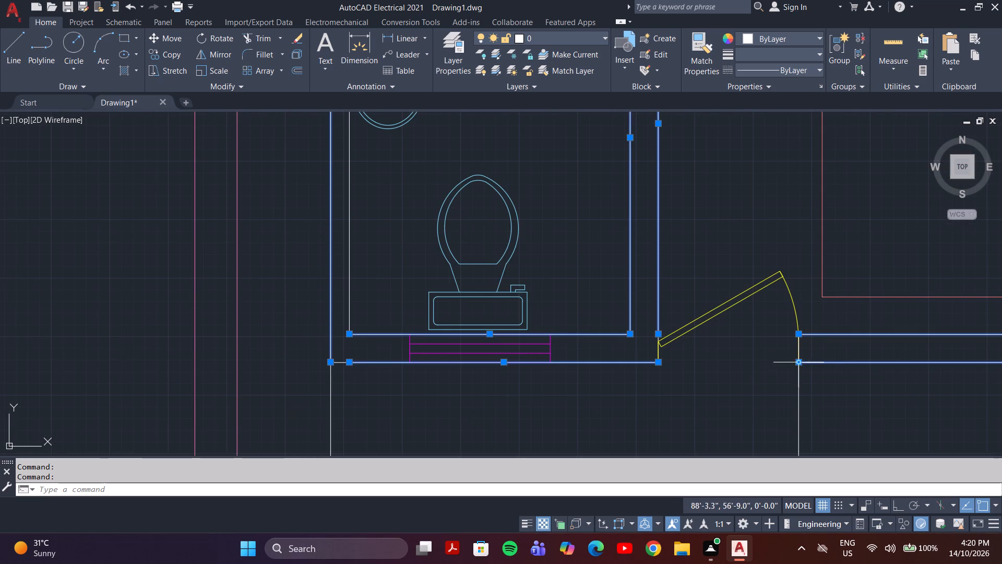
pyautogui.click(800, 349)
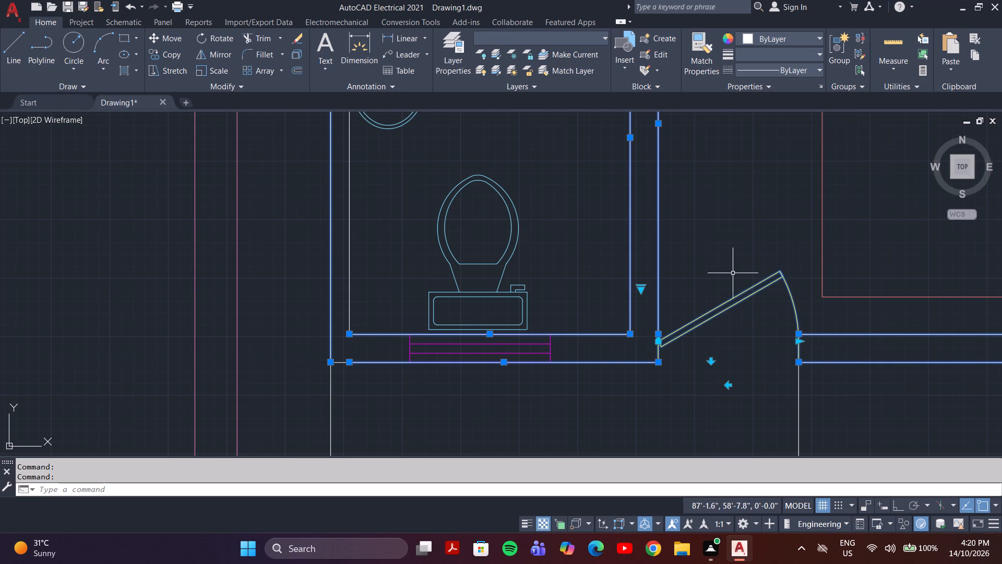
pyautogui.keyDown('shift'); pyautogui.click(742, 300); pyautogui.keyUp('shift')
# Add all outline segments of the middle balcony on the plan's bottom side to the selection.
pyautogui.scroll(-2, 773, 305)
pyautogui.scroll(-1, 806, 339)
pyautogui.scroll(1, 964, 345)
pyautogui.scroll(-2, 872, 343)
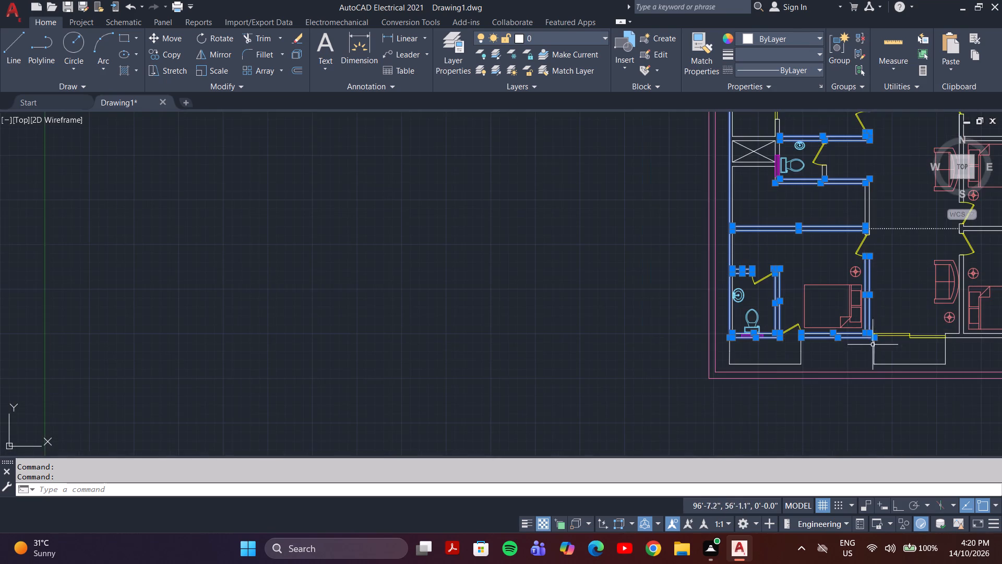
pyautogui.scroll(-2, 906, 338)
pyautogui.scroll(-1, 951, 334)
pyautogui.scroll(1, 988, 300)
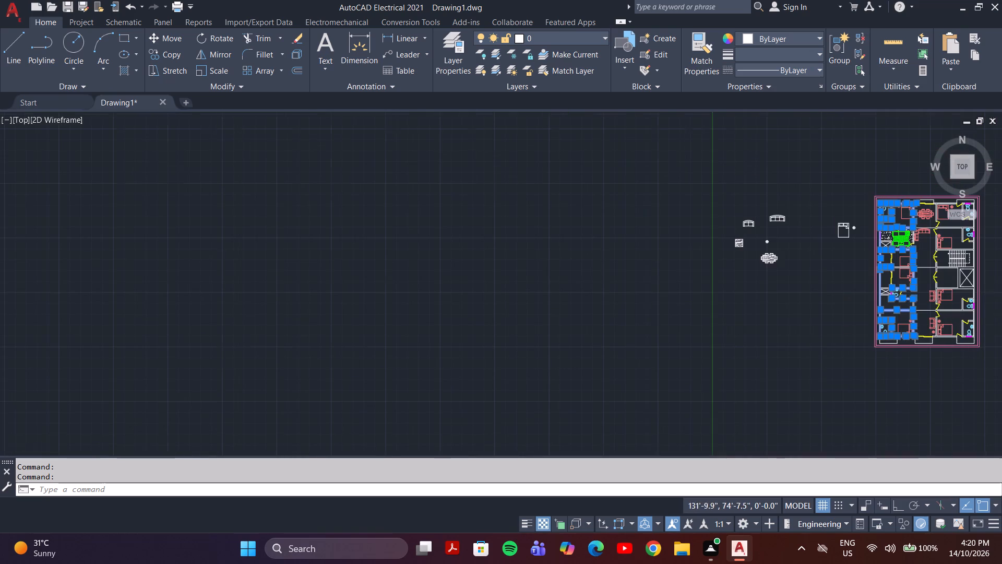
pyautogui.scroll(1, 988, 300)
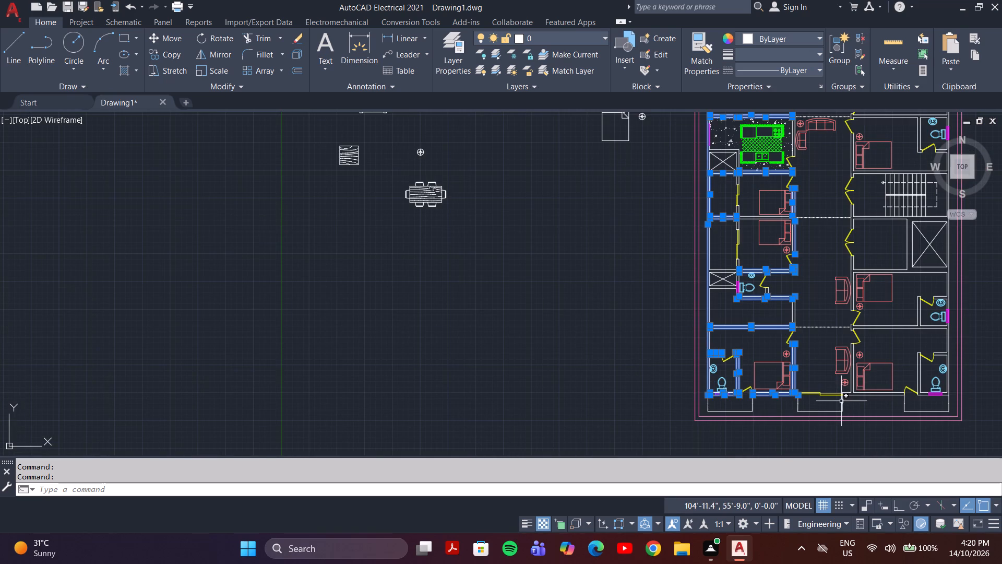
pyautogui.click(841, 401)
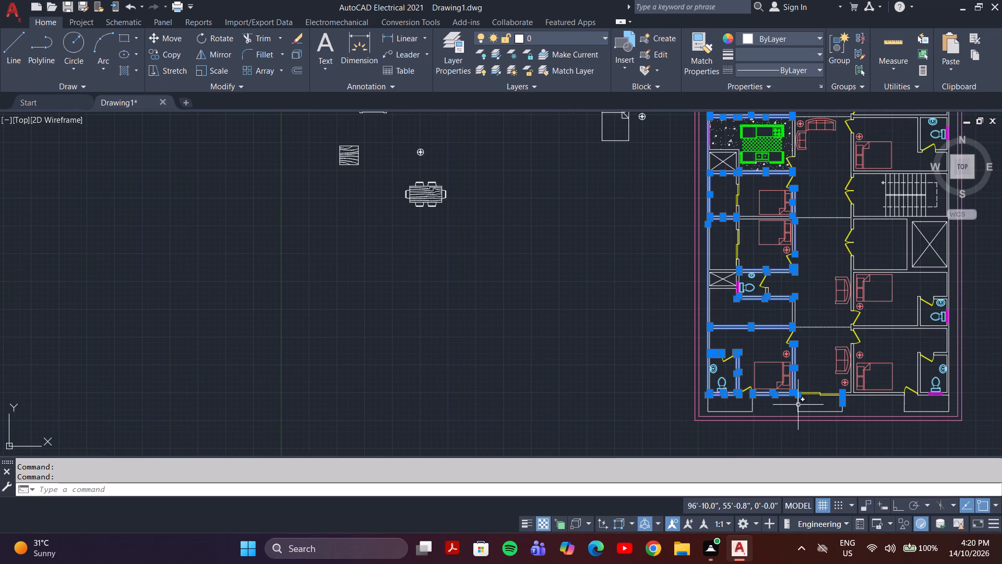
pyautogui.click(797, 404)
pyautogui.click(820, 410)
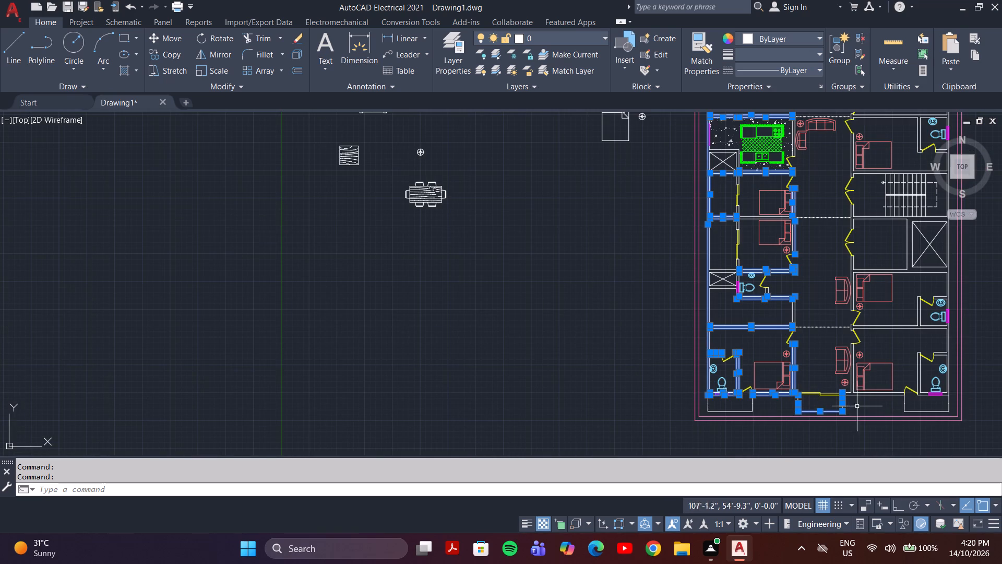
pyautogui.scroll(3, 813, 410)
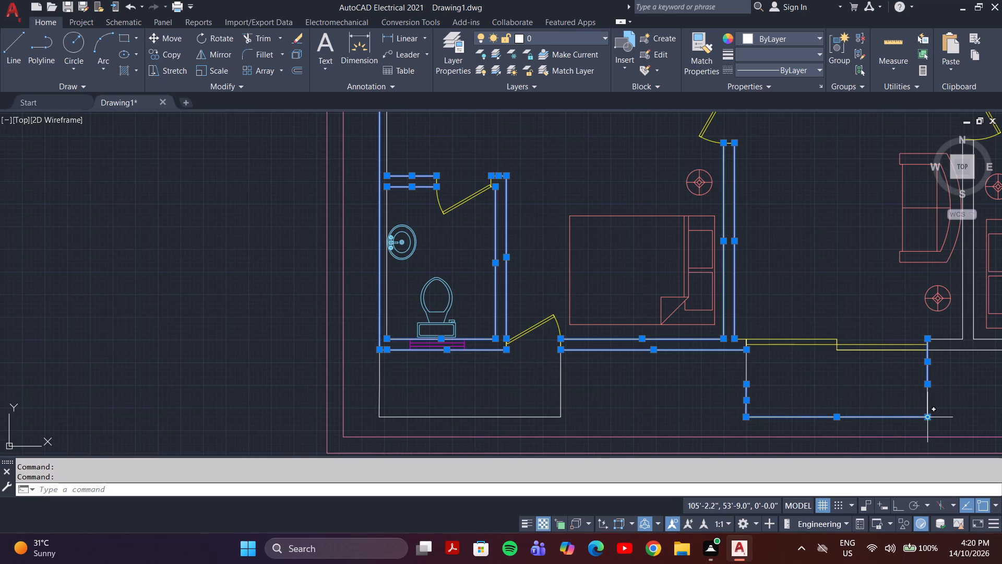
pyautogui.click(927, 404)
# Add the left, bottom and right outline segments of the lower-right balcony to the selection.
pyautogui.scroll(-5, 927, 404)
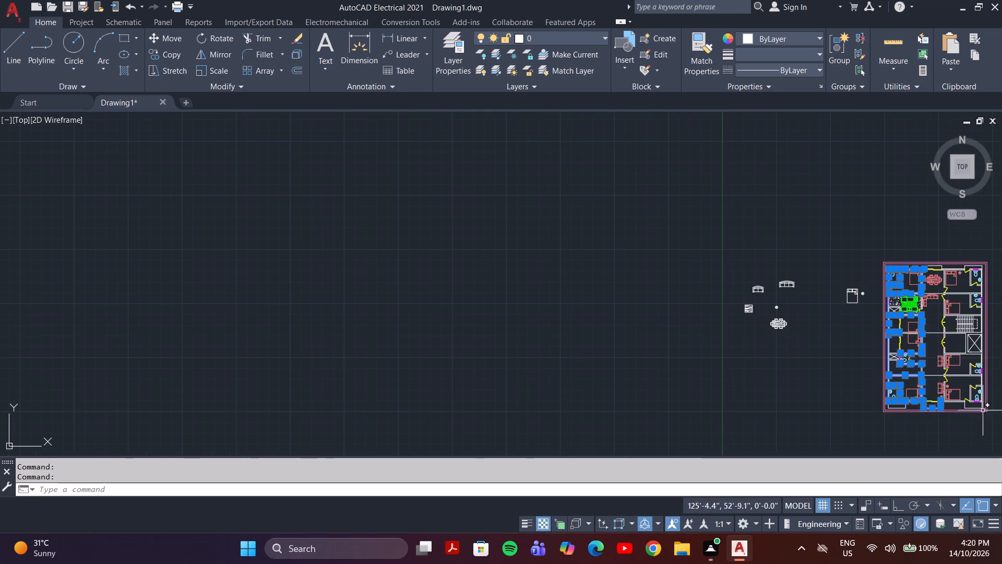
pyautogui.scroll(3, 984, 408)
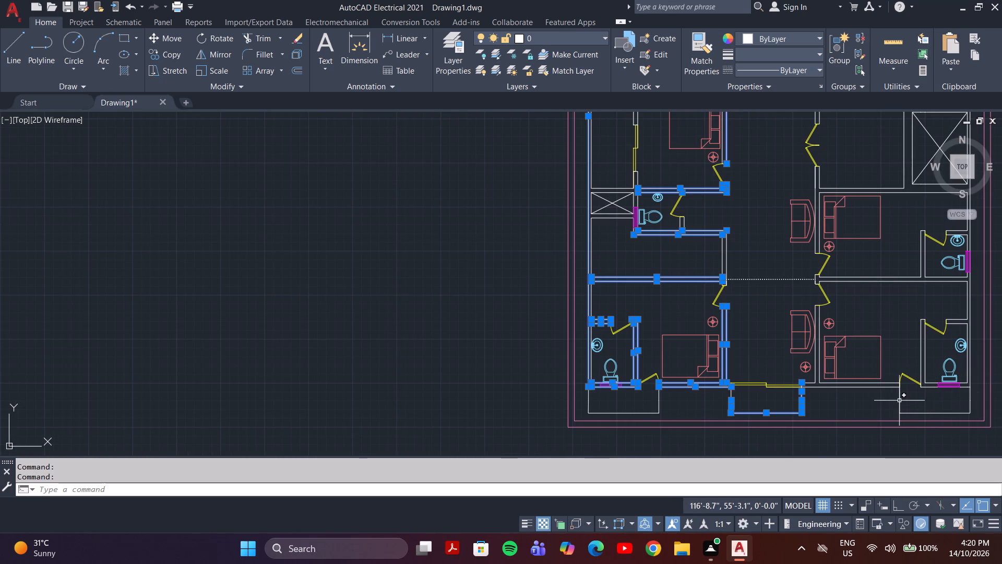
pyautogui.click(899, 401)
pyautogui.click(920, 415)
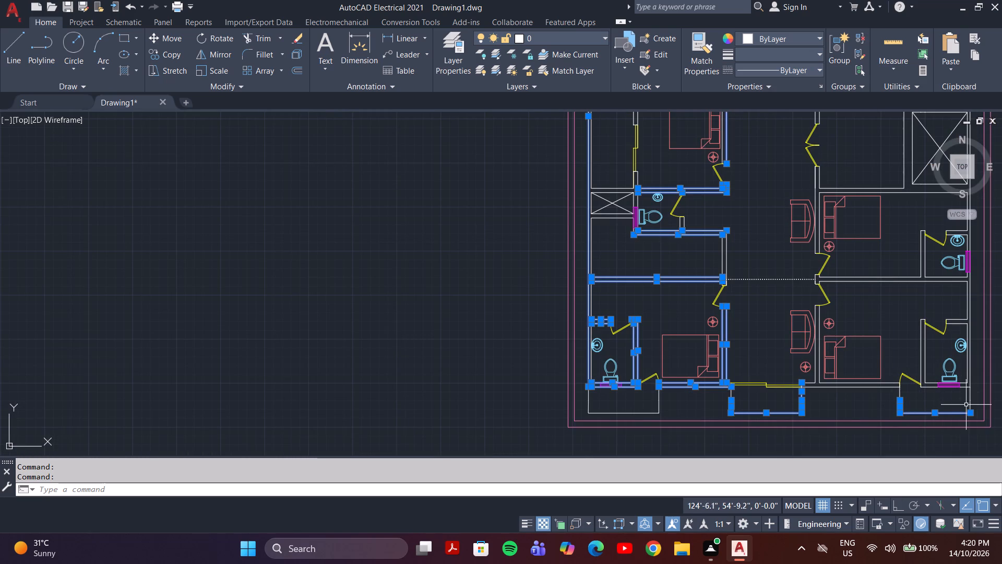
pyautogui.click(969, 399)
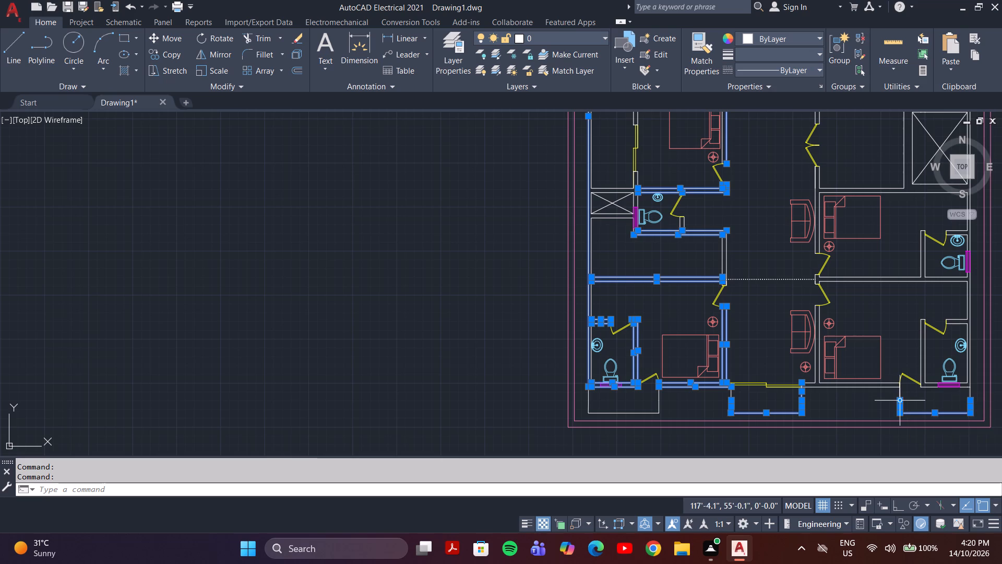
pyautogui.click(901, 393)
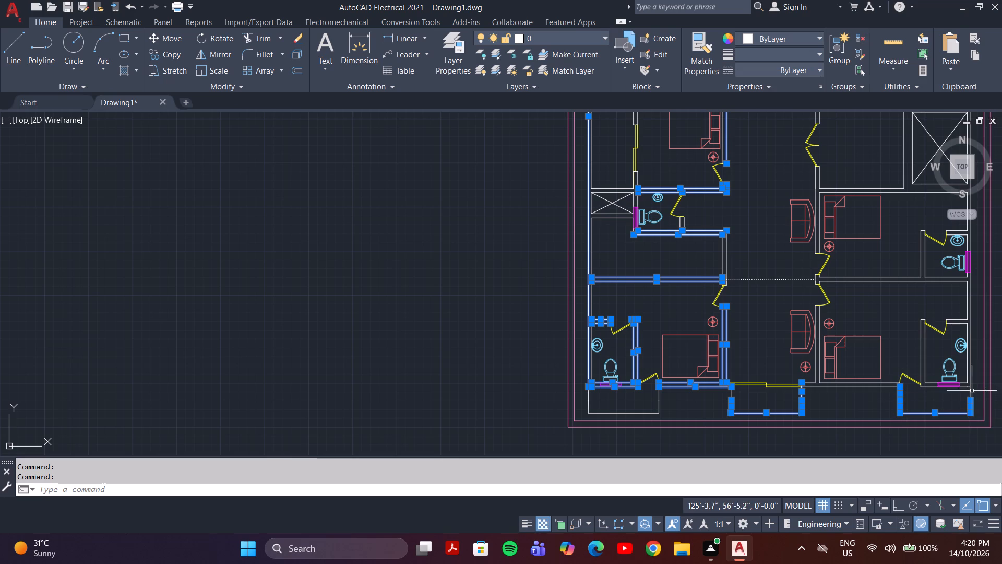
pyautogui.click(971, 391)
# Add both faces of the lower-right bathroom's bottom, right, left and top walls to the selection, including the plan's right exterior line.
pyautogui.scroll(2, 969, 389)
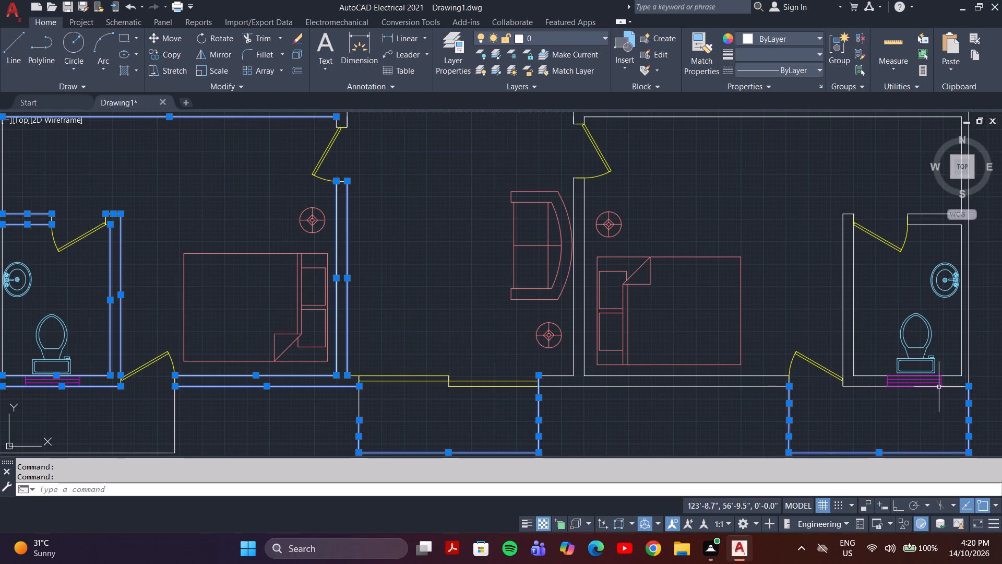
pyautogui.click(952, 387)
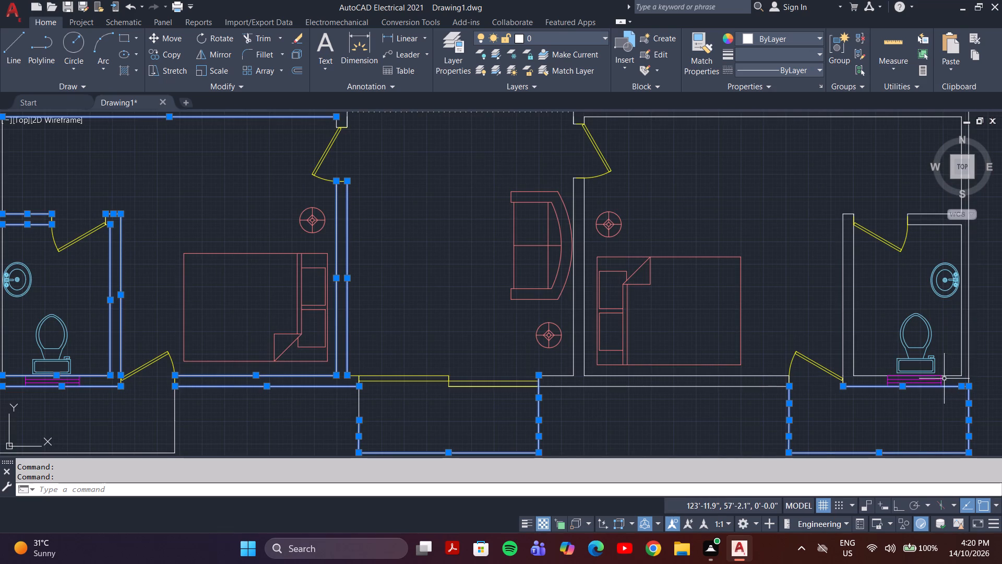
pyautogui.click(945, 378)
pyautogui.click(960, 350)
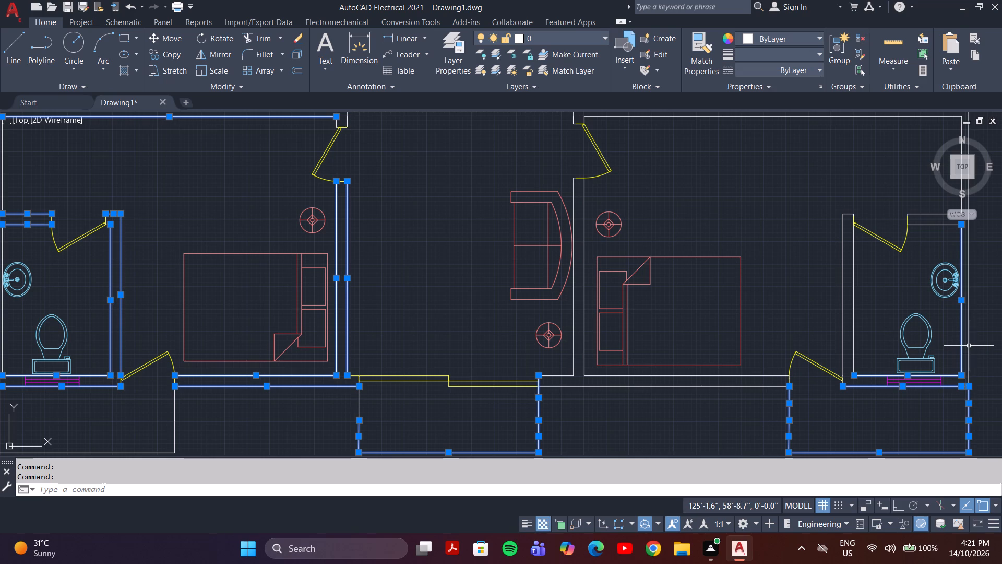
pyautogui.click(969, 346)
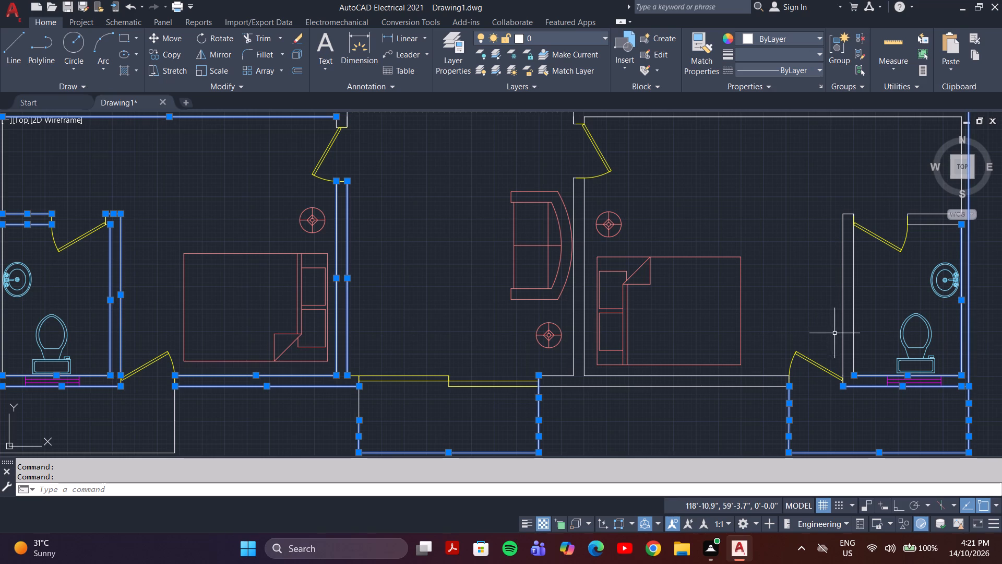
pyautogui.click(842, 333)
pyautogui.click(855, 329)
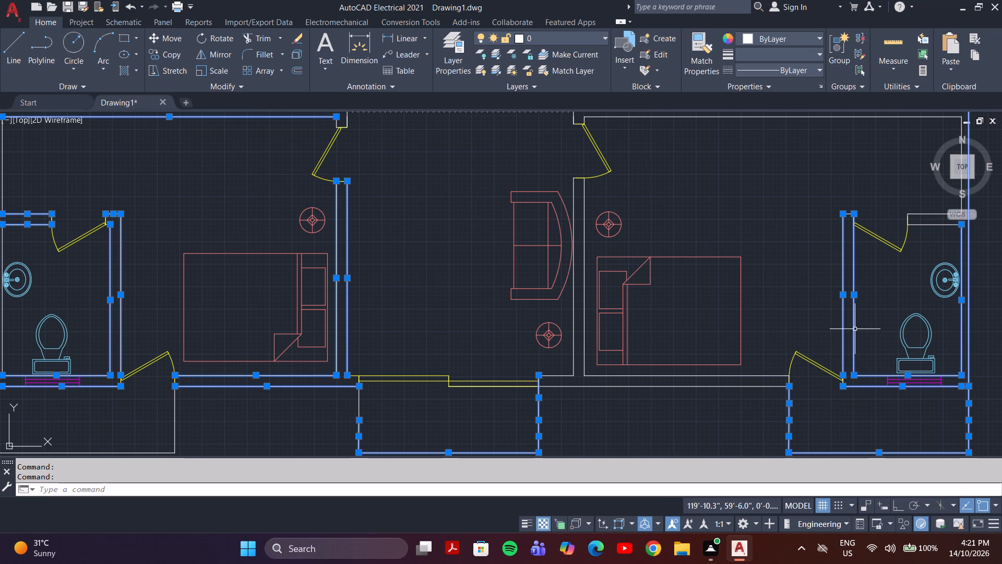
pyautogui.click(920, 224)
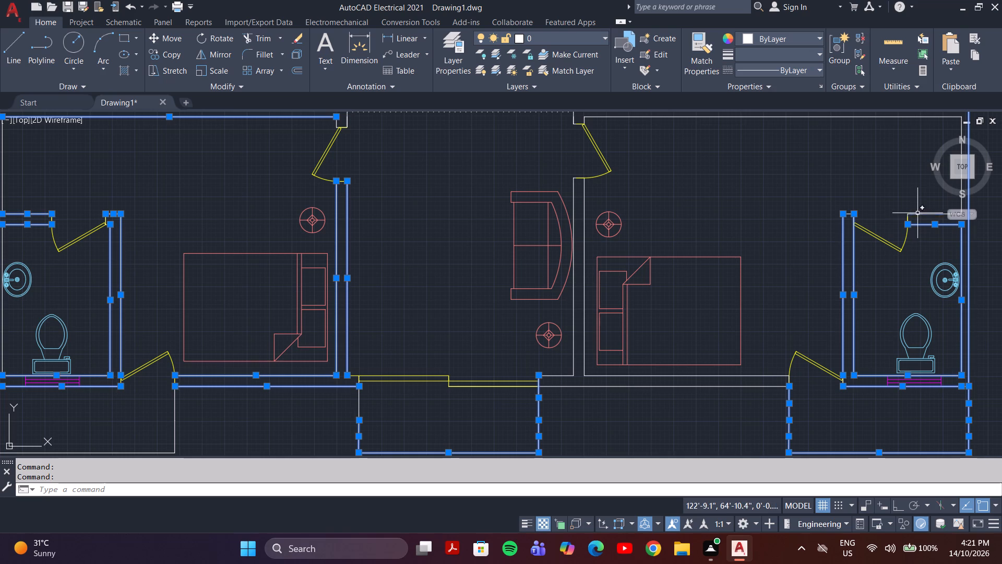
pyautogui.click(917, 213)
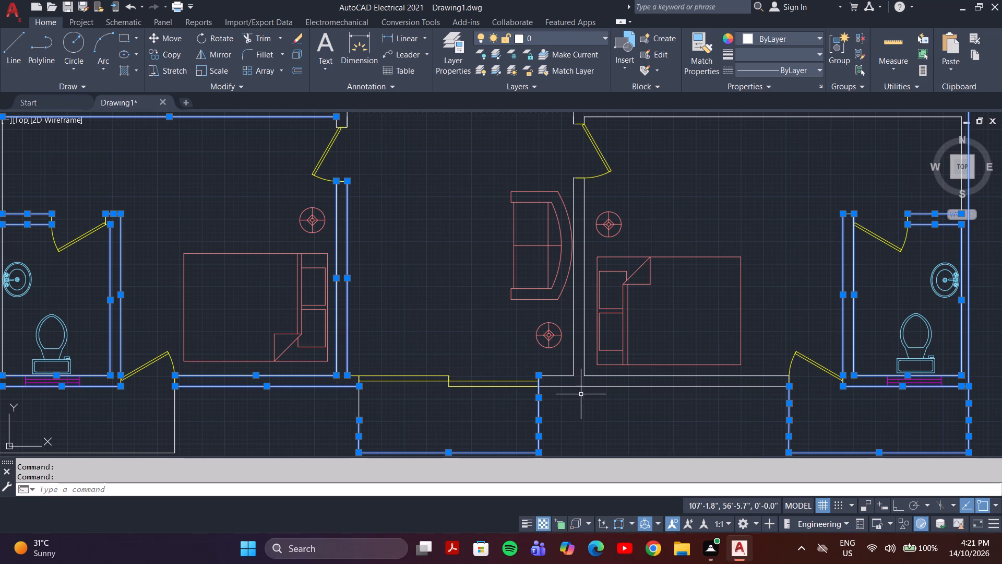
# Add both faces of the lower-right bedroom's bottom and left walls, plus the short wall segment beside the sliding door, to the selection.
pyautogui.click(582, 386)
pyautogui.click(595, 374)
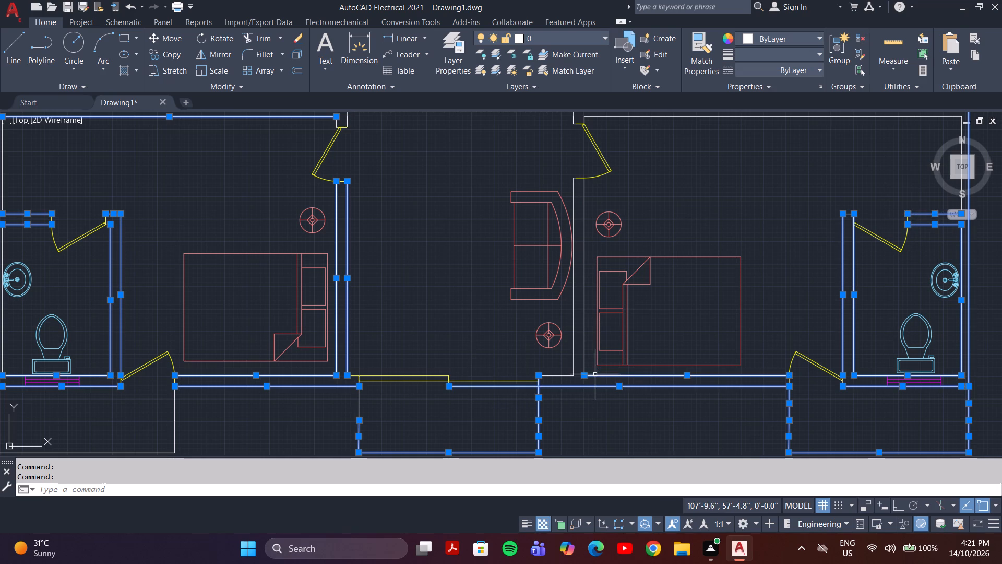
pyautogui.click(572, 373)
pyautogui.click(565, 374)
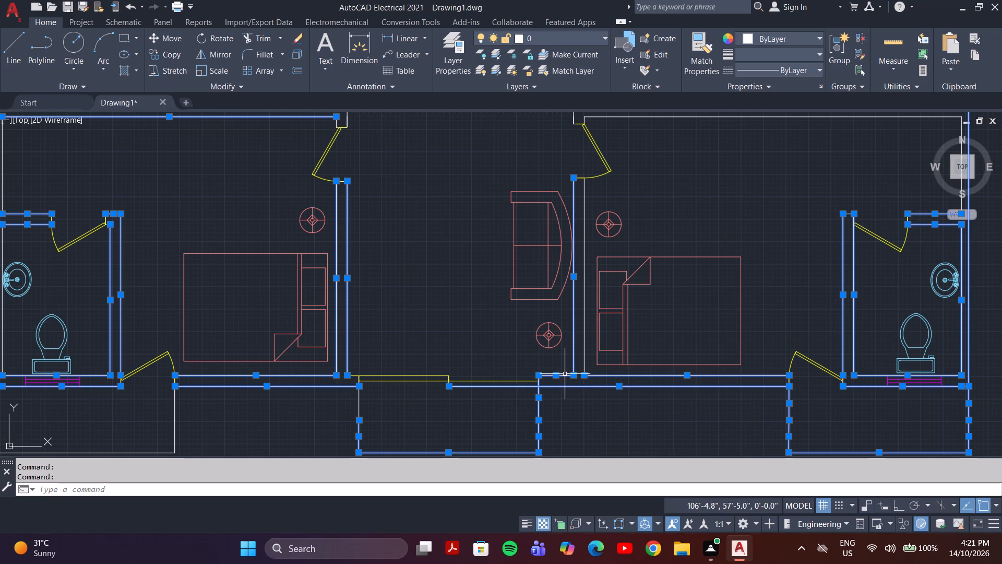
pyautogui.click(583, 210)
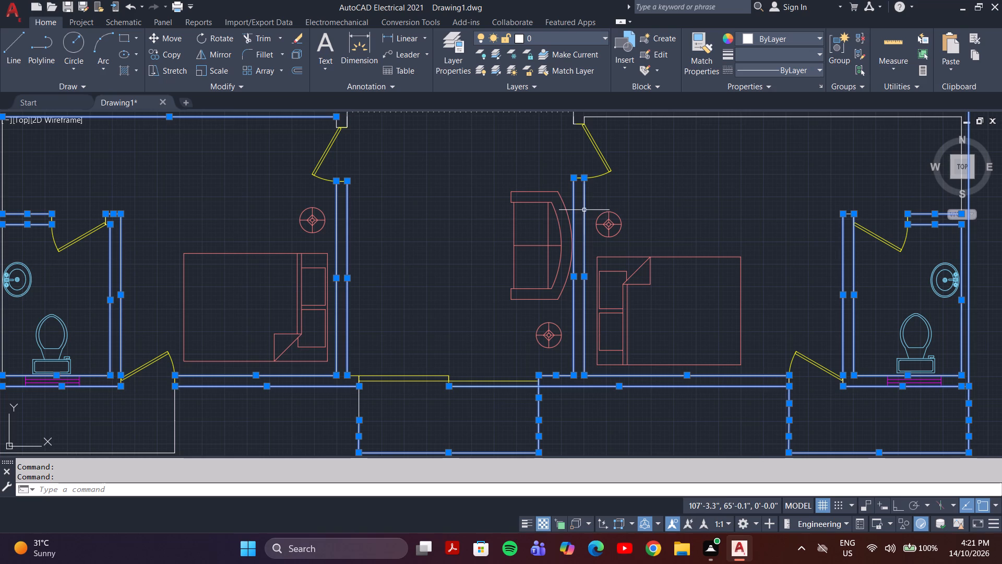
# Add all outline segments of the lower-left balcony to the selection.
pyautogui.scroll(-2, 169, 417)
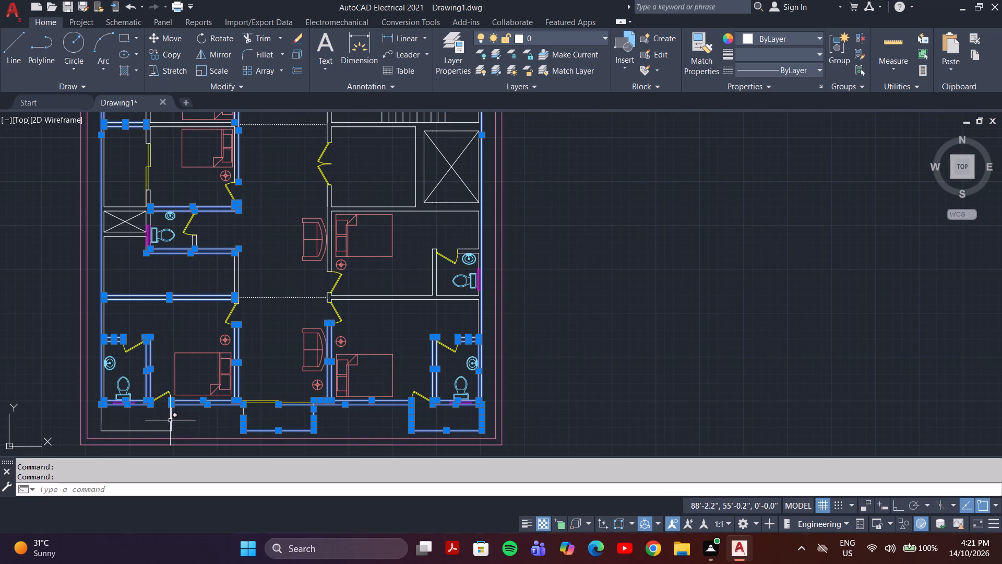
pyautogui.click(170, 420)
pyautogui.click(101, 422)
pyautogui.click(121, 431)
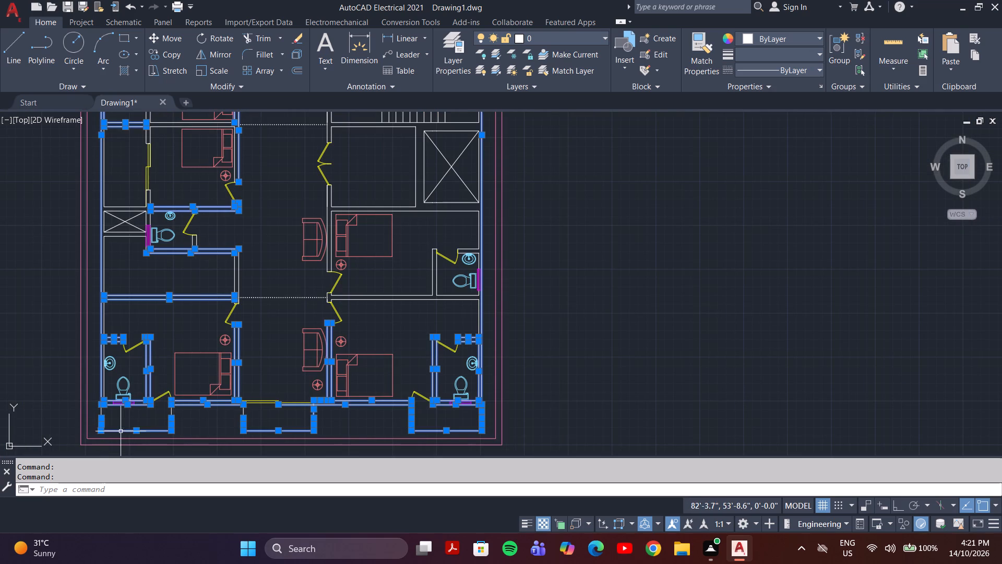
pyautogui.scroll(2, 117, 417)
pyautogui.moveTo(74, 402); pyautogui.dragTo(82, 407)
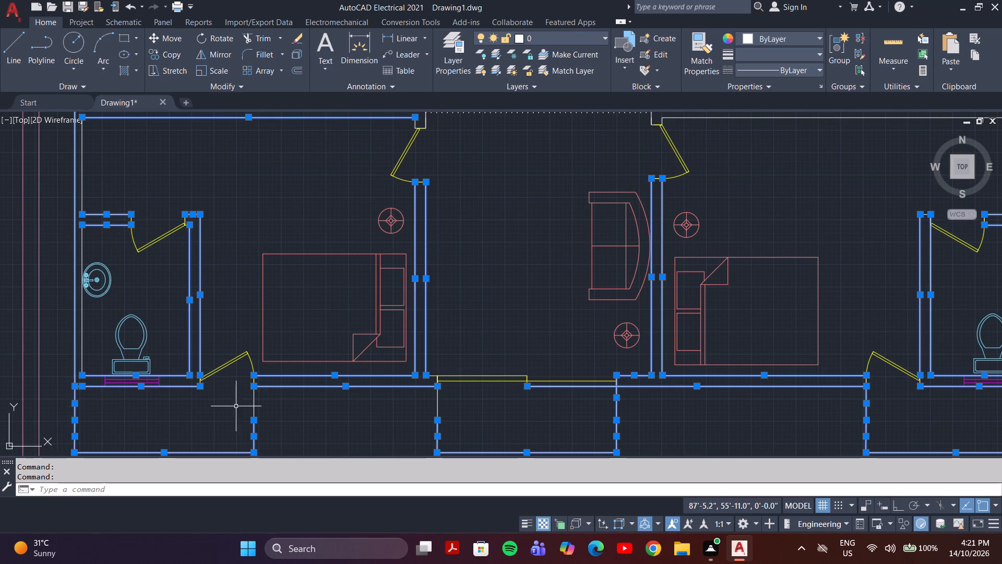
pyautogui.click(250, 403)
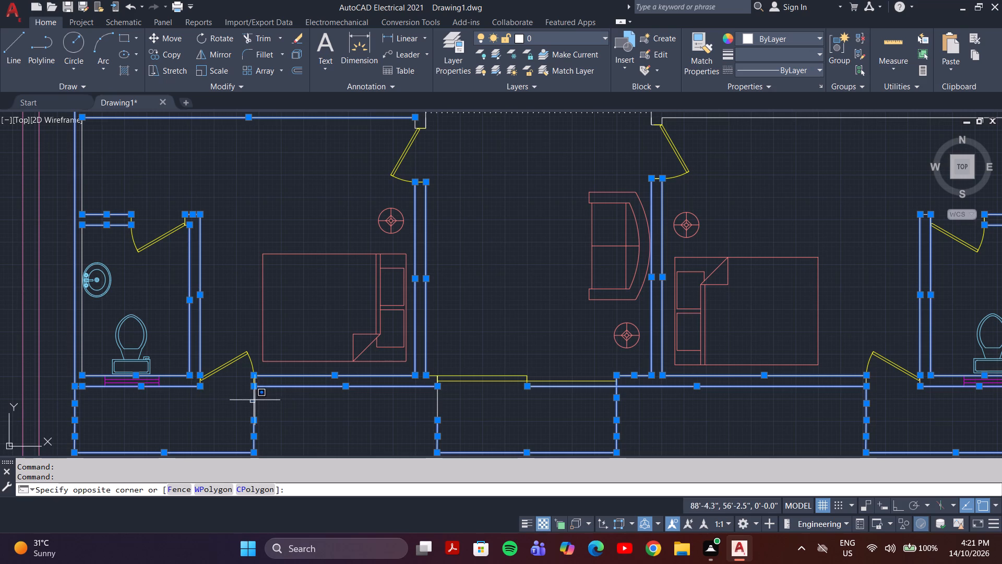
pyautogui.click(253, 401)
pyautogui.click(255, 406)
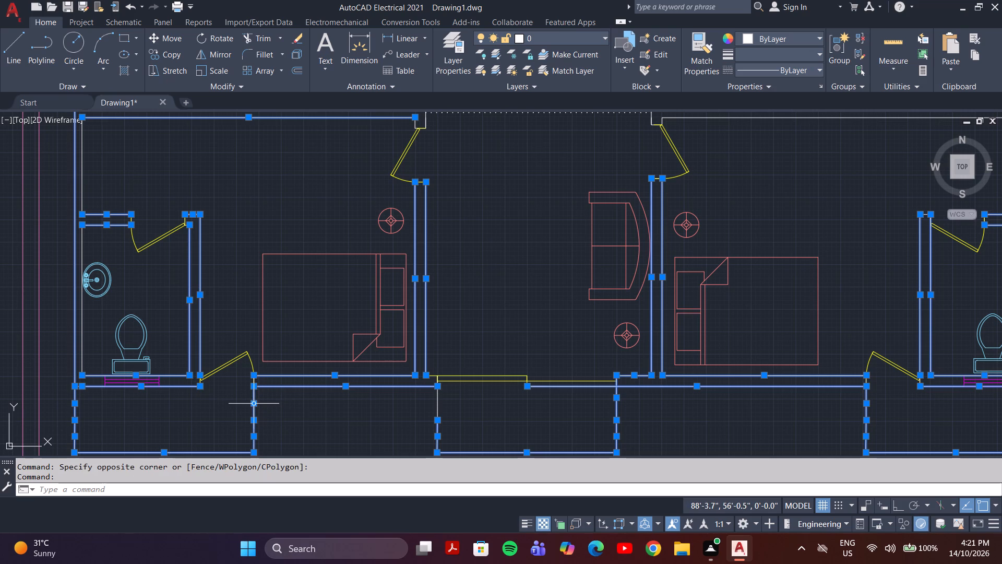
# Add both faces of the wall above the lower-right bedroom and of the left wall of the bathroom above it to the selection.
pyautogui.scroll(-2, 257, 403)
pyautogui.scroll(2, 455, 347)
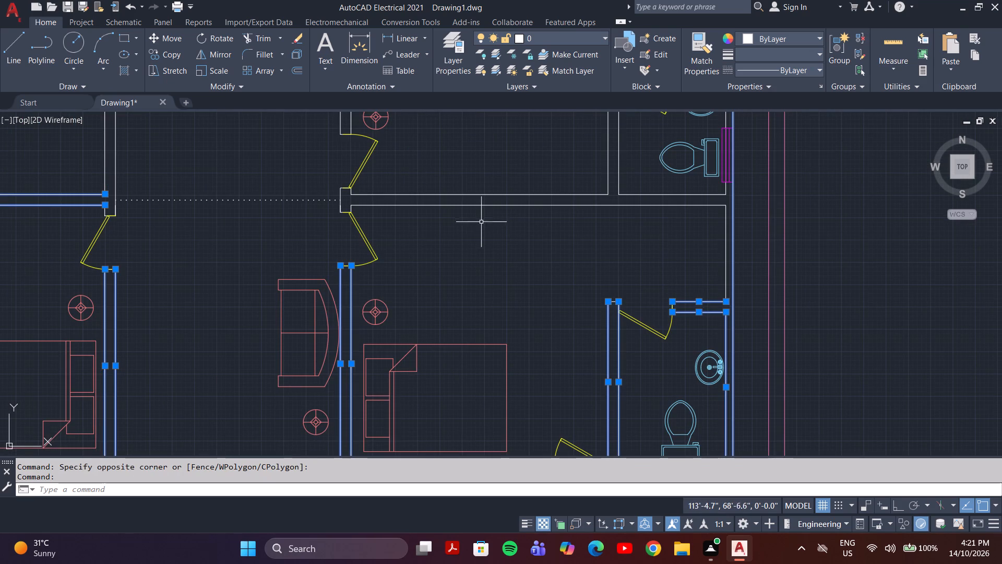
pyautogui.click(476, 204)
pyautogui.click(478, 196)
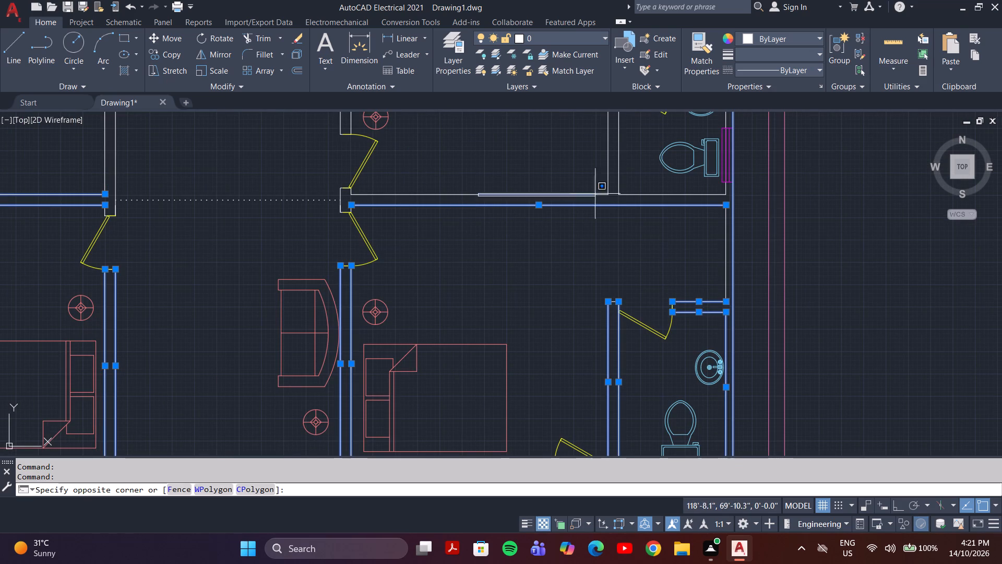
pyautogui.click(609, 181)
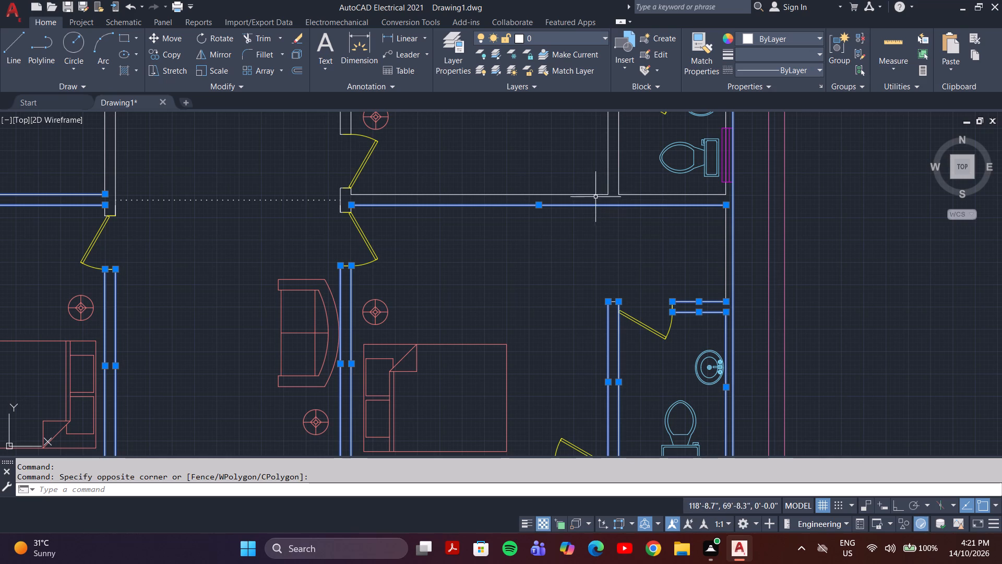
pyautogui.click(595, 195)
pyautogui.click(607, 177)
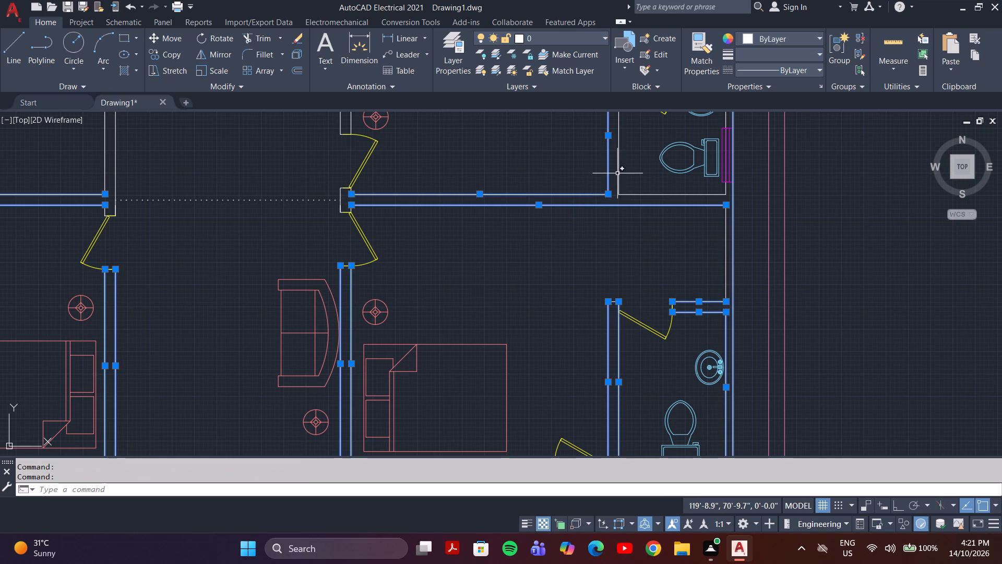
pyautogui.click(618, 173)
pyautogui.click(640, 192)
pyautogui.click(641, 202)
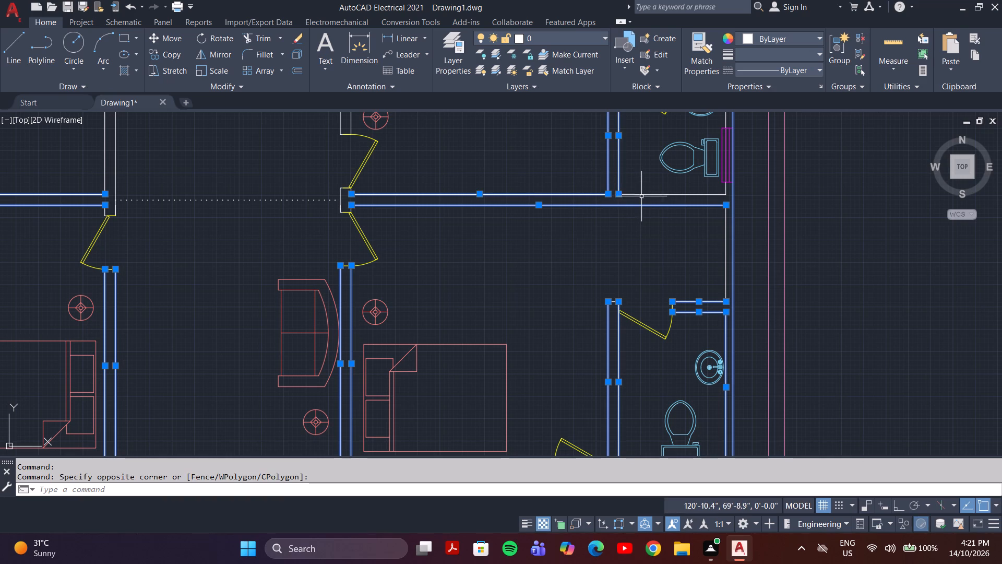
pyautogui.click(642, 195)
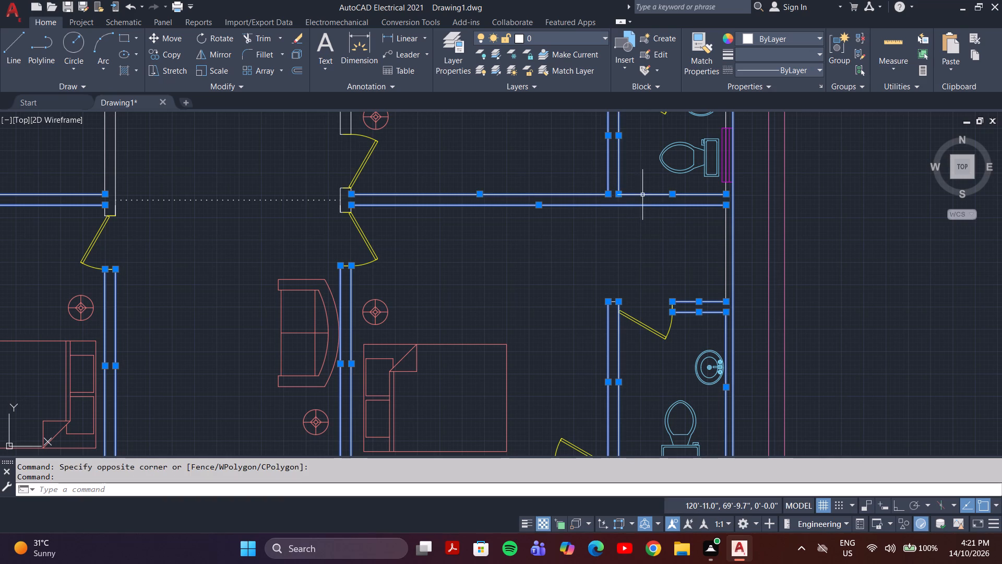
# Add both faces of the bottom wall and the right wall line of the room beside the crossed shaft to the selection.
pyautogui.scroll(-6, 643, 195)
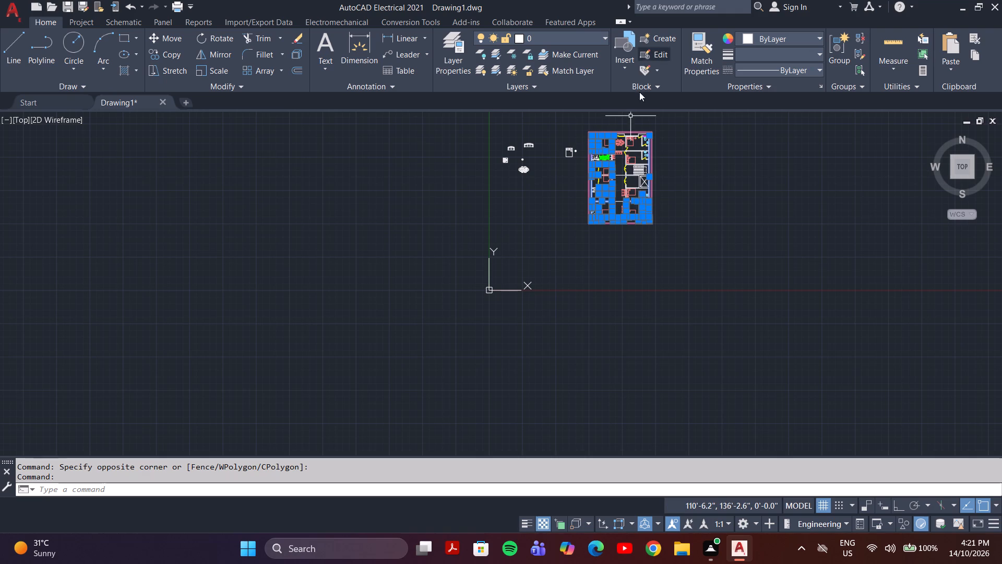
pyautogui.scroll(2, 633, 140)
pyautogui.scroll(2, 613, 229)
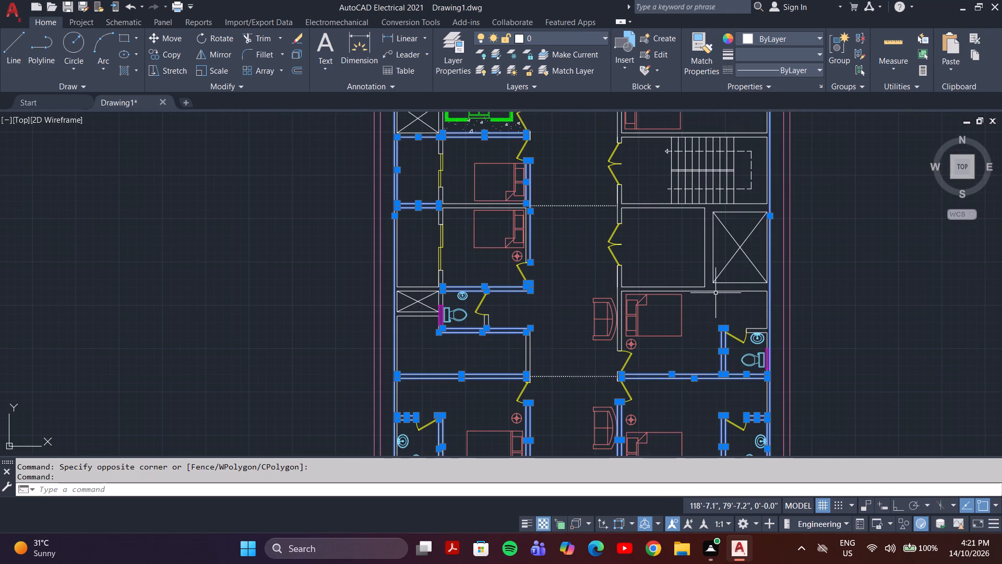
pyautogui.click(716, 291)
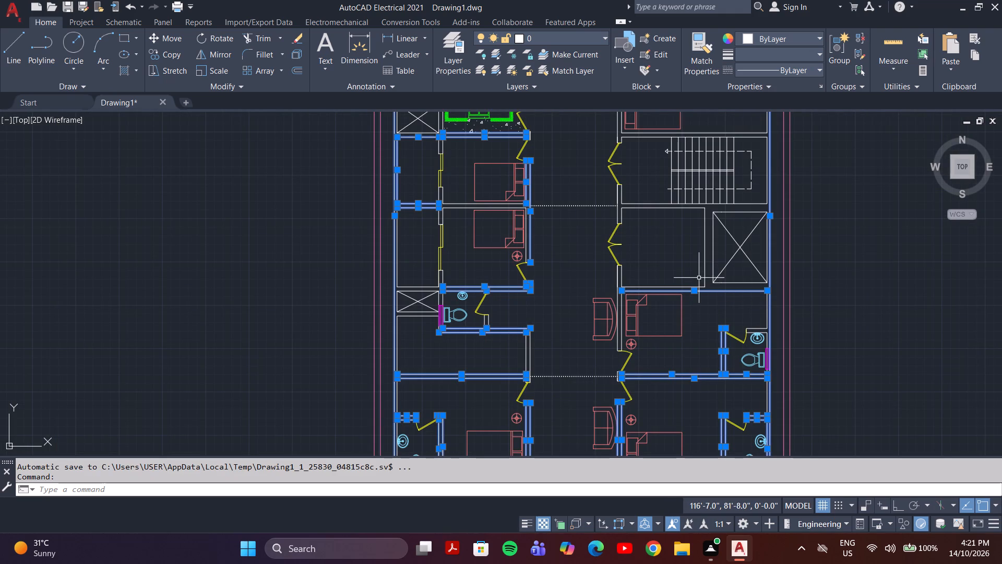
pyautogui.click(700, 286)
pyautogui.click(705, 256)
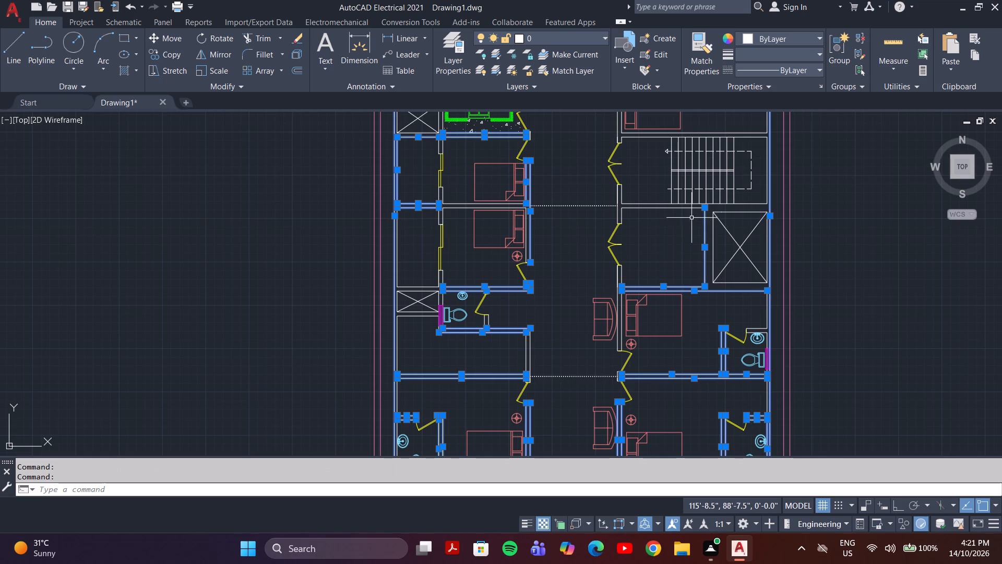
# Add both faces of the wall between the staircase and the room below, plus the short corridor wall segments between their double doors, to the selection.
pyautogui.click(683, 204)
pyautogui.click(679, 210)
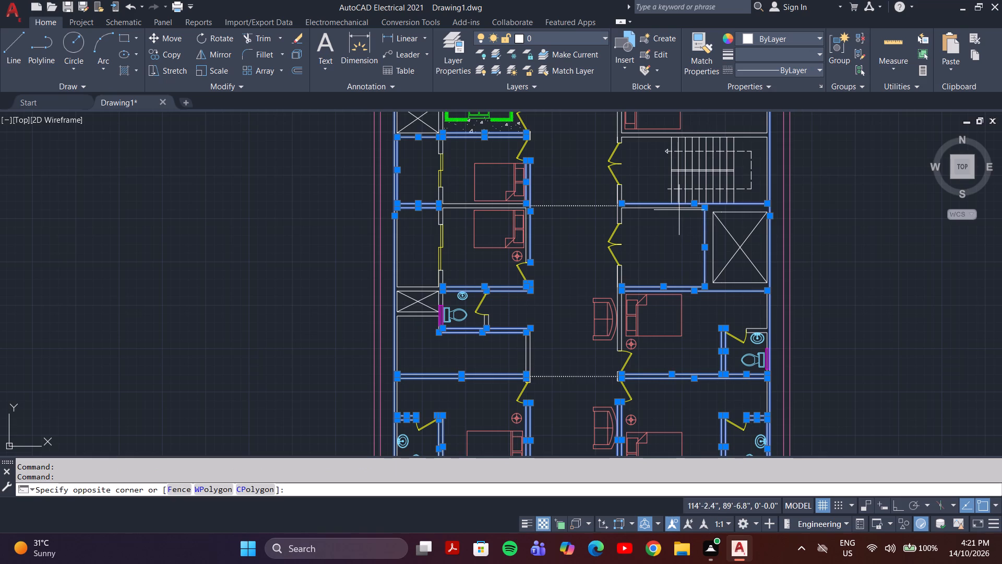
pyautogui.scroll(2, 614, 219)
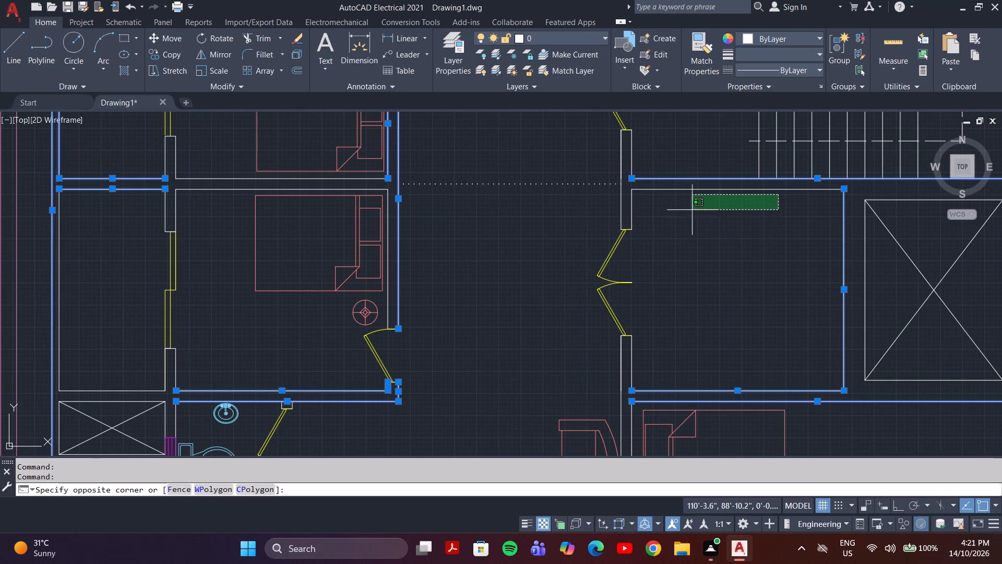
pyautogui.click(666, 214)
pyautogui.click(631, 214)
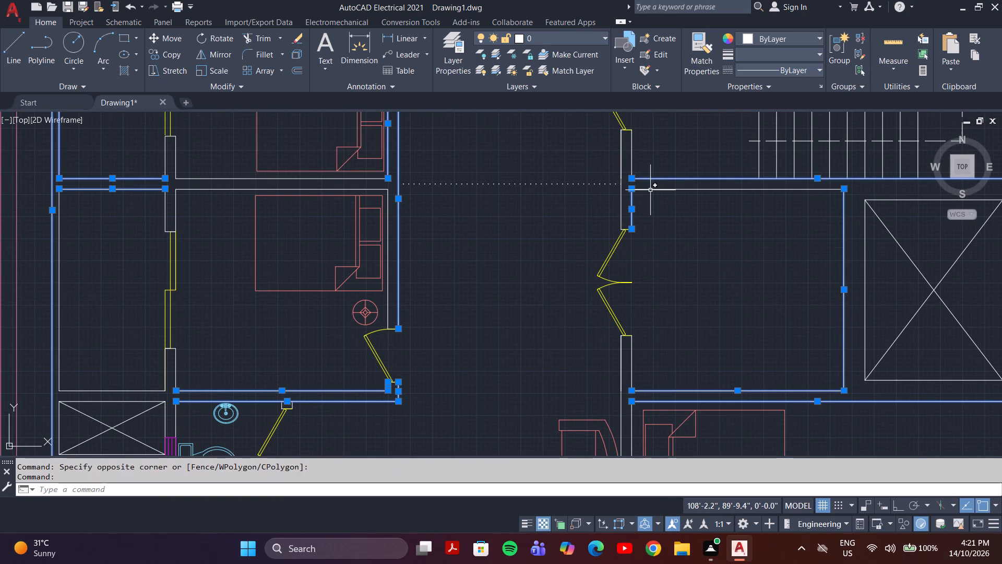
pyautogui.click(652, 190)
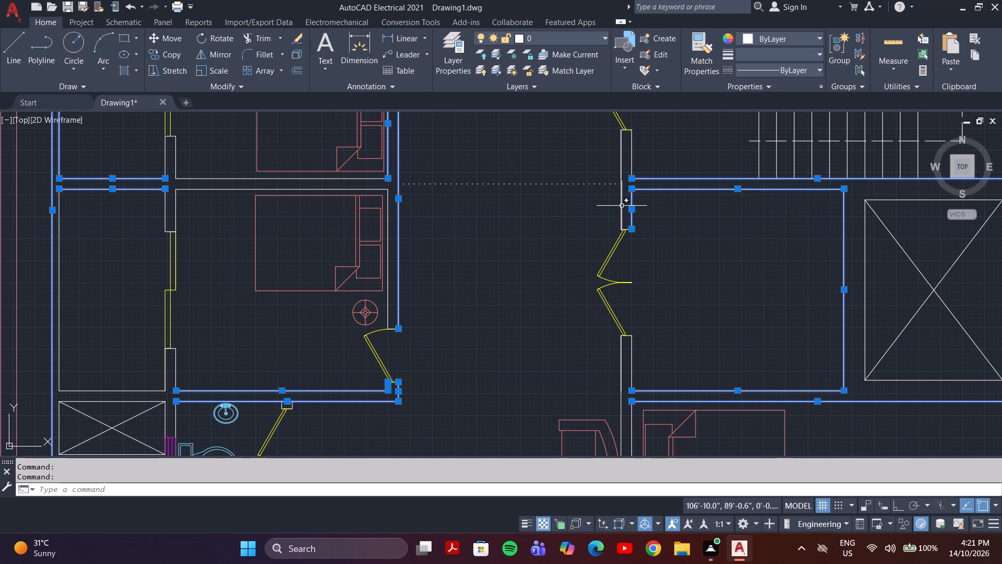
pyautogui.click(622, 206)
pyautogui.click(630, 161)
pyautogui.scroll(3, 626, 142)
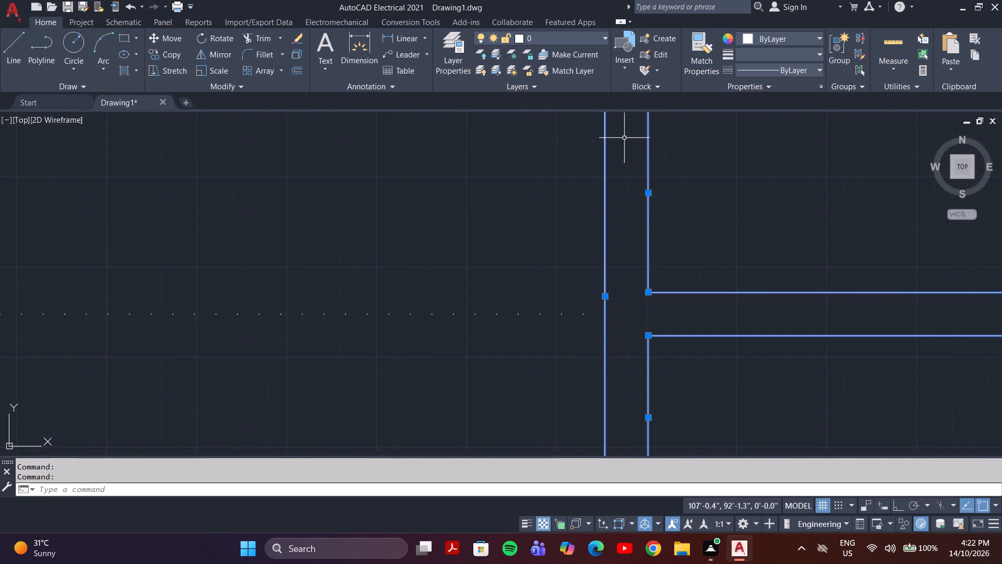
# Add both faces of the wall between the staircase and the bedroom above it to the selection.
pyautogui.scroll(-4, 622, 142)
pyautogui.scroll(-3, 645, 209)
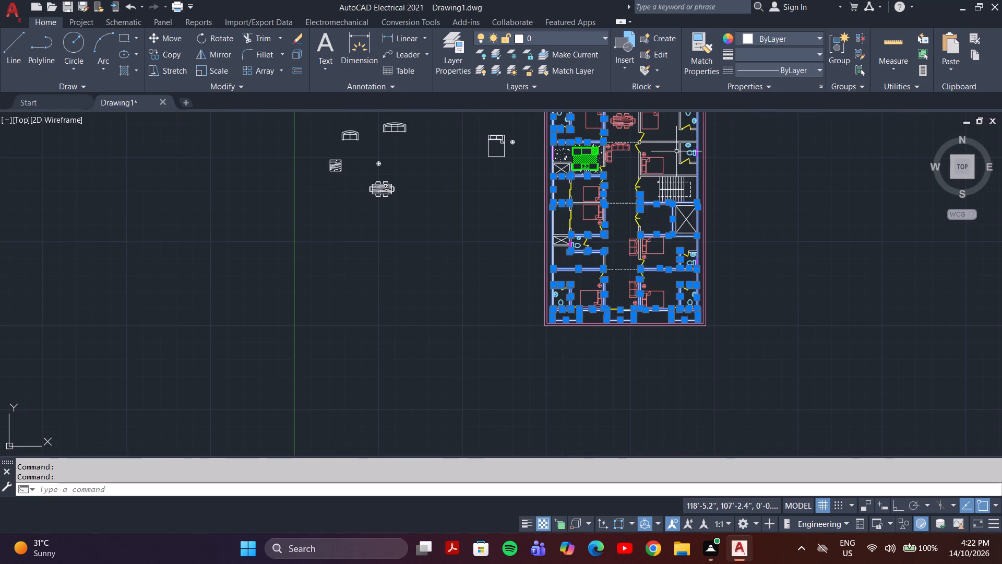
pyautogui.scroll(4, 675, 184)
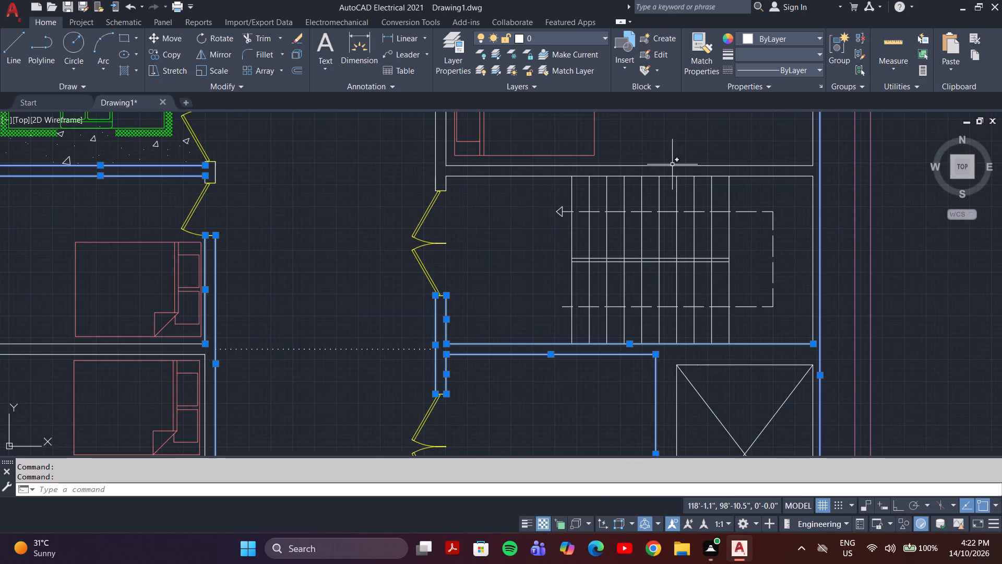
pyautogui.click(671, 164)
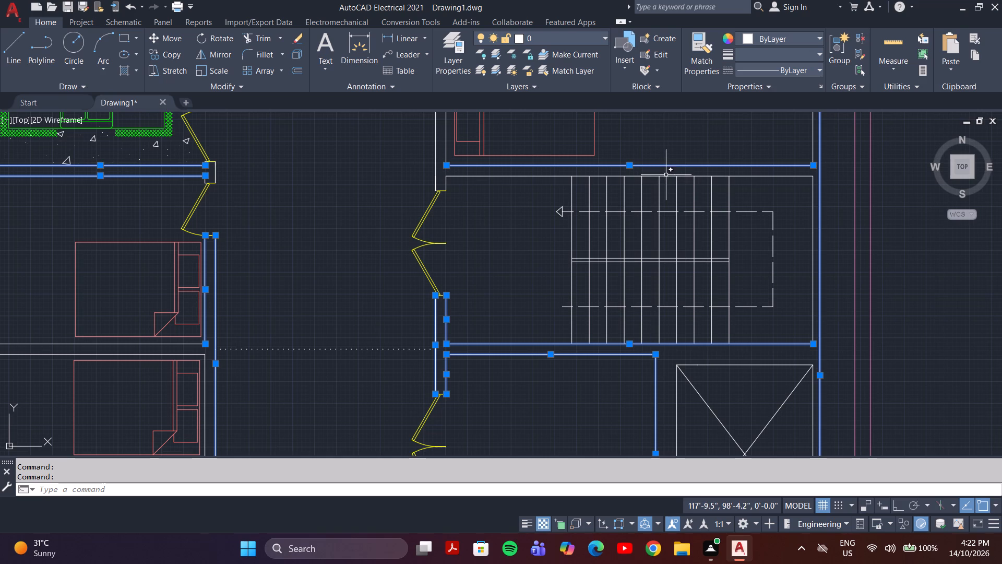
pyautogui.click(666, 175)
# Add both faces of the left and bottom walls of the bathroom above the staircase to the selection.
pyautogui.scroll(-6, 666, 176)
pyautogui.scroll(2, 679, 171)
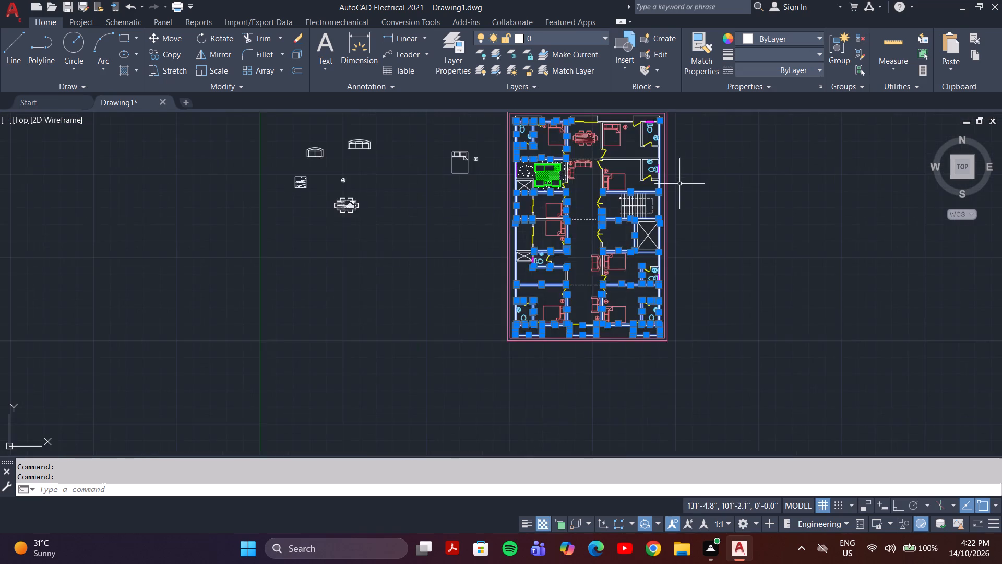
pyautogui.scroll(2, 678, 184)
pyautogui.click(586, 146)
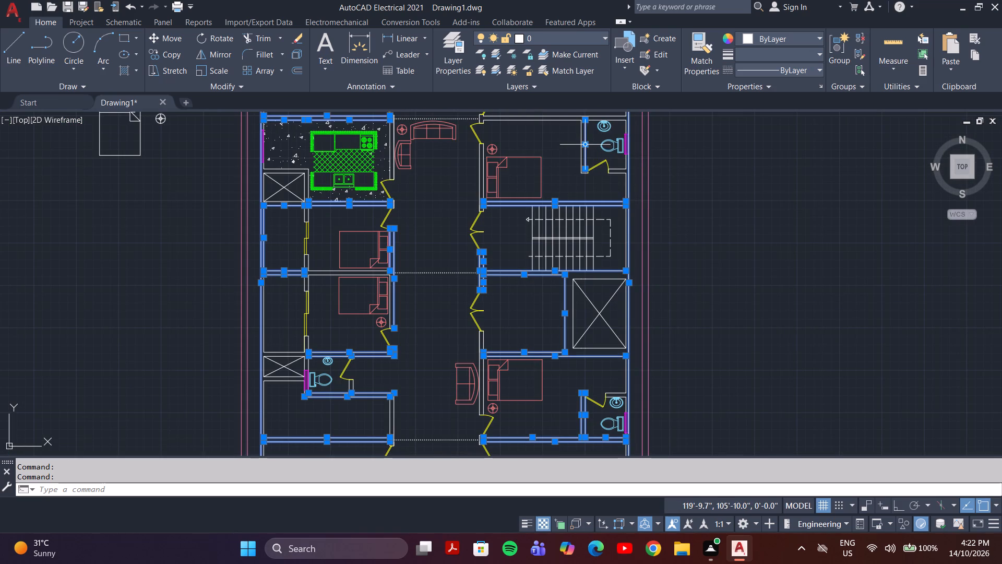
pyautogui.click(581, 145)
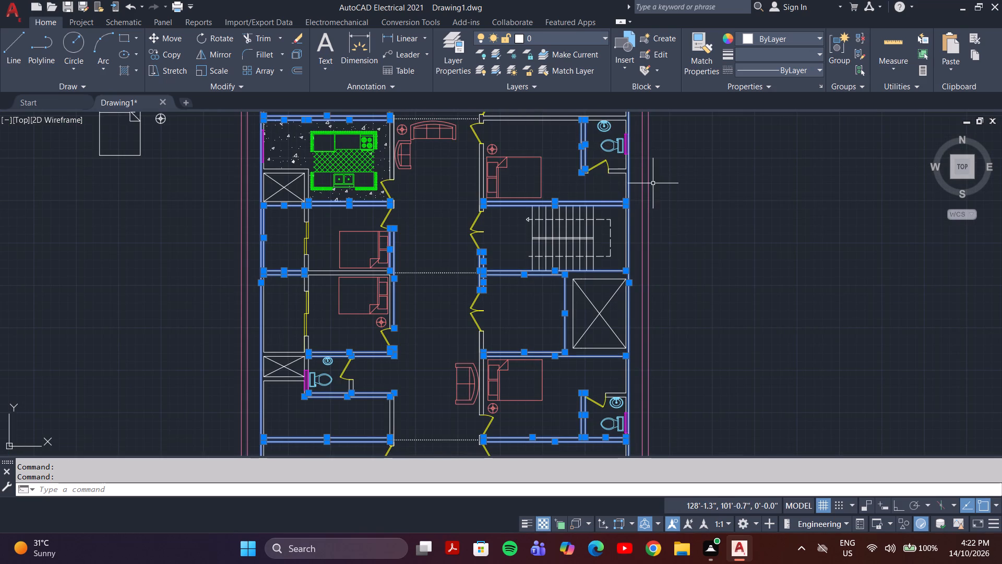
pyautogui.click(621, 174)
pyautogui.scroll(2, 617, 164)
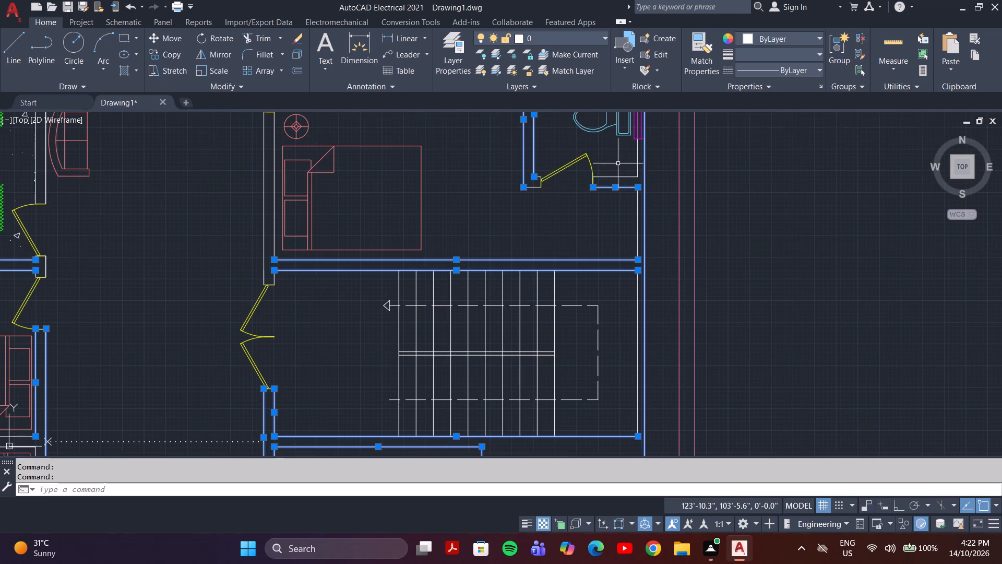
pyautogui.click(617, 176)
# Add both faces of the top wall of the bedroom and bathroom above the staircase, plus the inner exterior-wall segment above the bathroom window, to the selection.
pyautogui.scroll(-3, 617, 196)
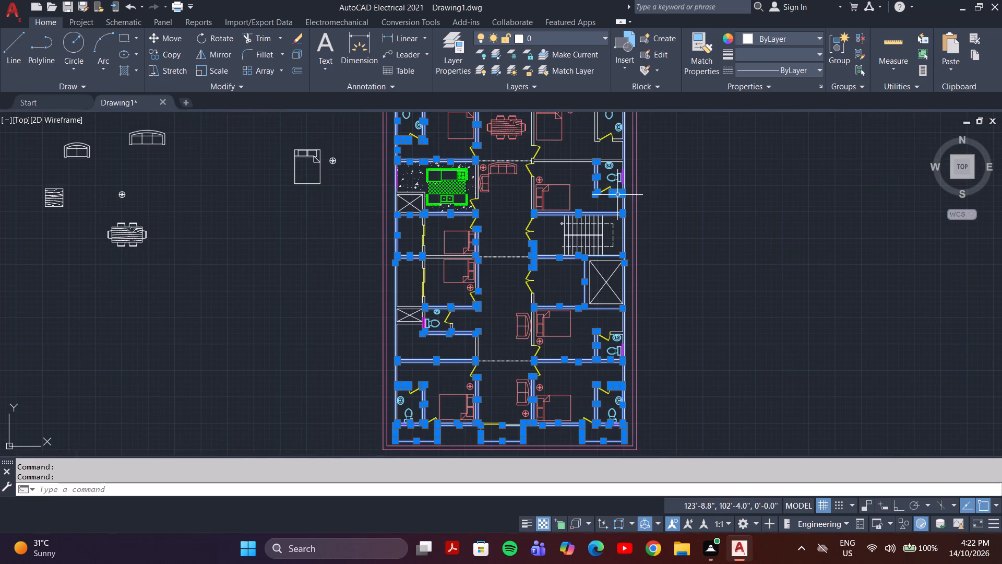
pyautogui.scroll(2, 566, 148)
pyautogui.click(572, 175)
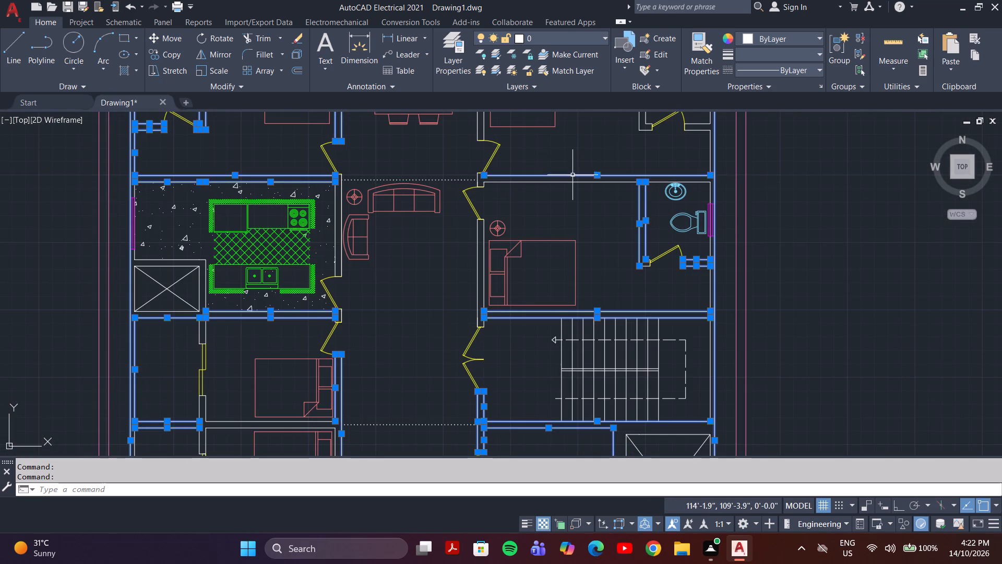
pyautogui.click(577, 182)
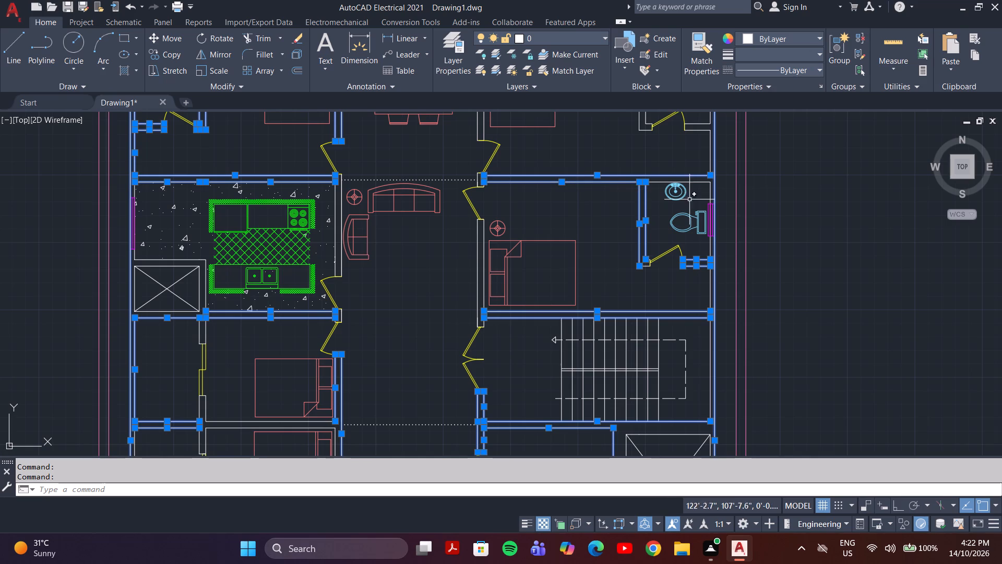
pyautogui.click(700, 181)
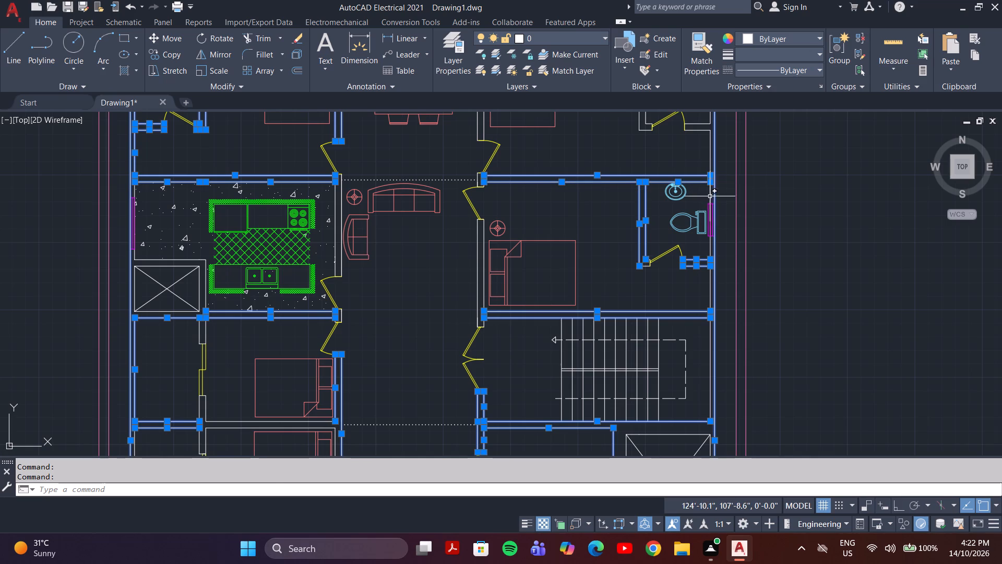
pyautogui.click(707, 194)
pyautogui.click(710, 193)
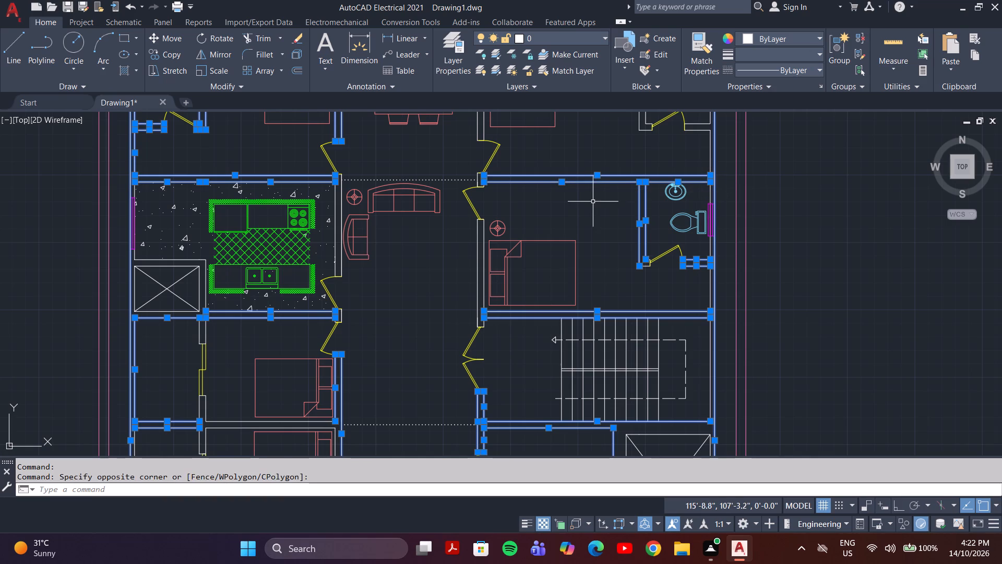
pyautogui.scroll(2, 709, 195)
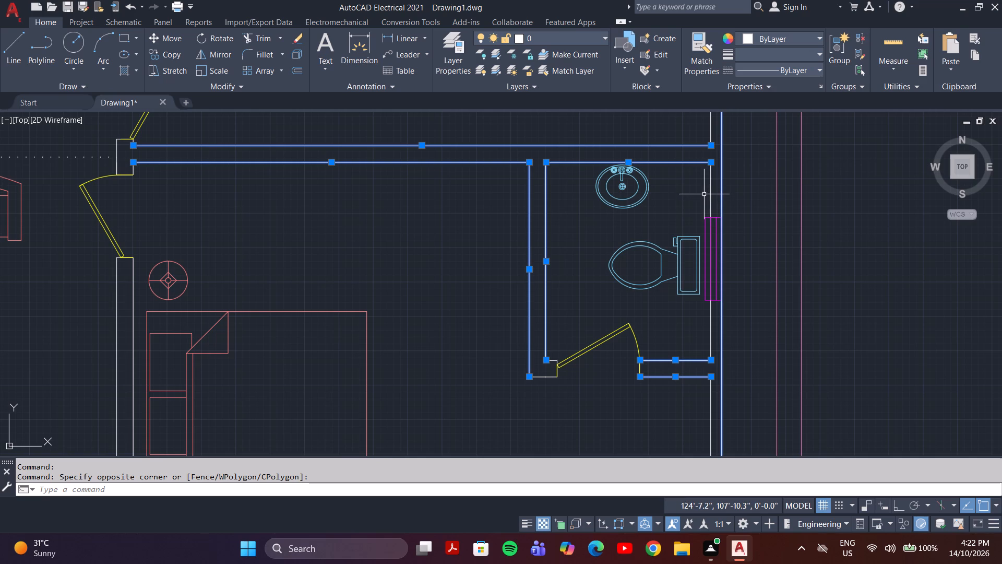
pyautogui.click(710, 193)
# Add both faces of the upper-right bedroom's top wall and of its left wall beside the dining area to the selection.
pyautogui.scroll(-5, 711, 190)
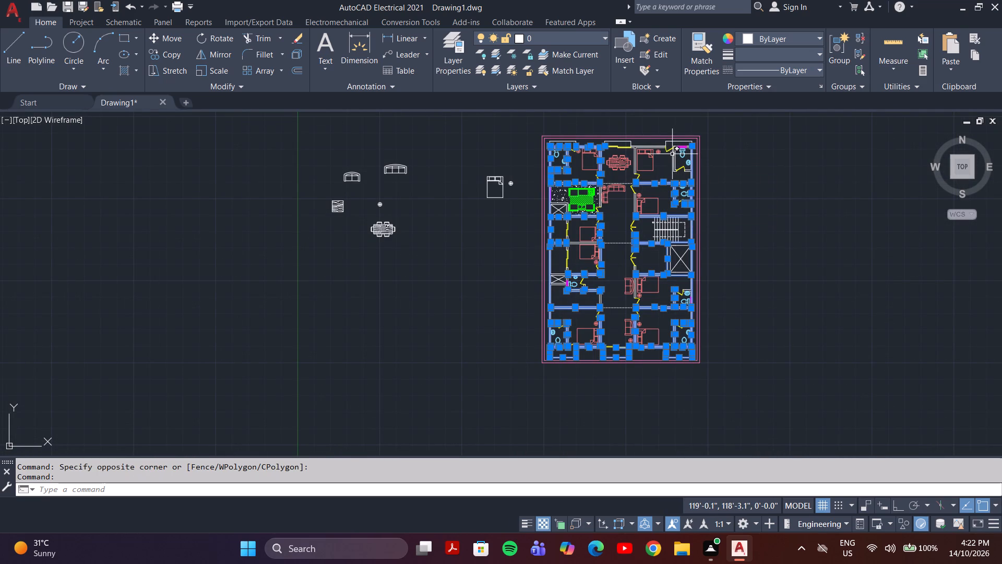
pyautogui.scroll(2, 672, 154)
pyautogui.scroll(-2, 659, 152)
pyautogui.scroll(2, 661, 154)
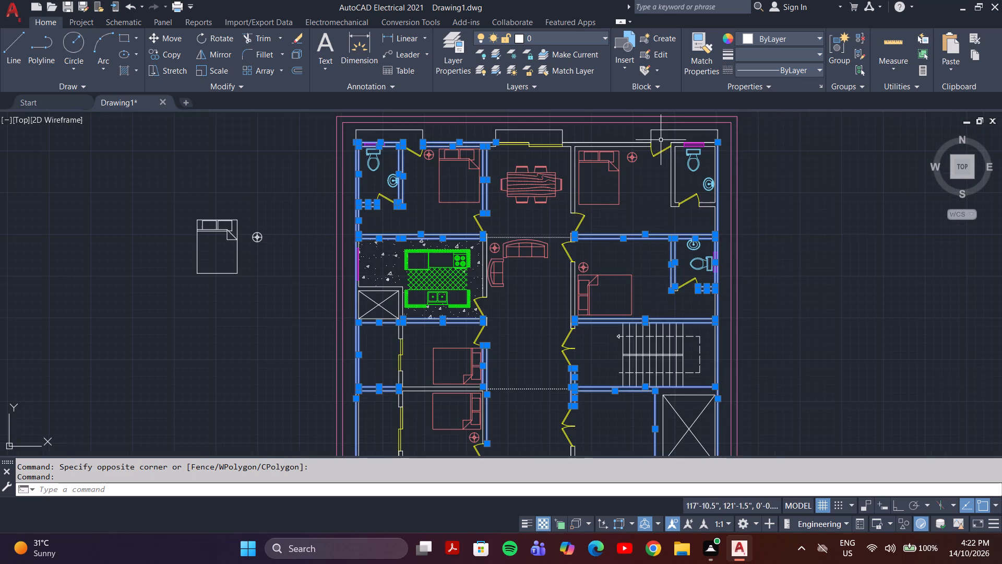
pyautogui.scroll(2, 627, 121)
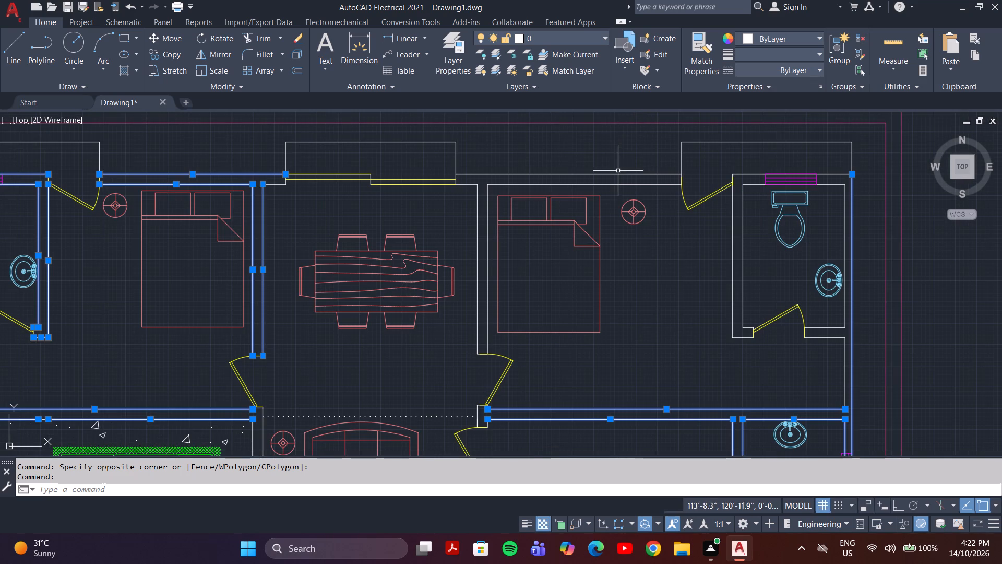
pyautogui.click(619, 174)
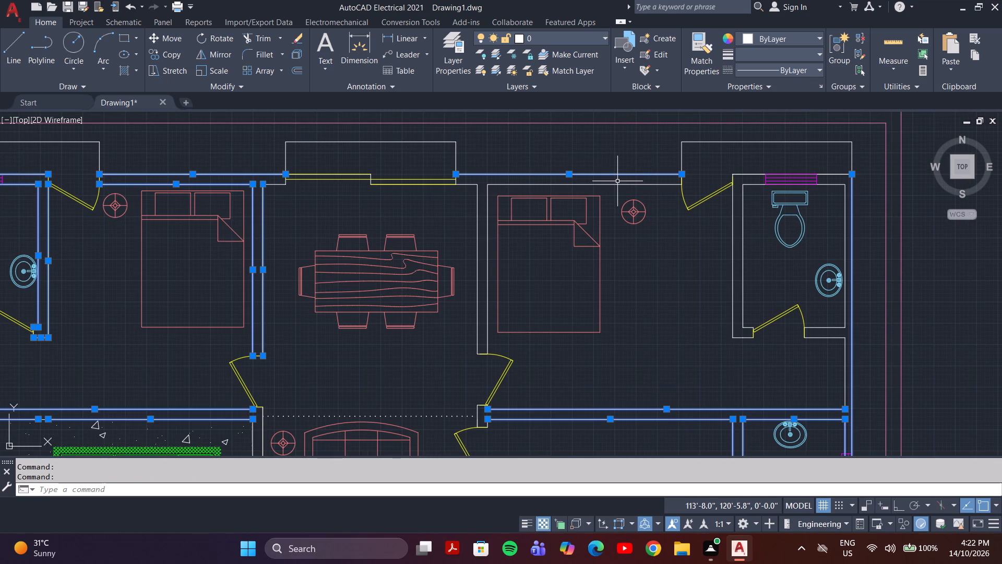
pyautogui.click(615, 185)
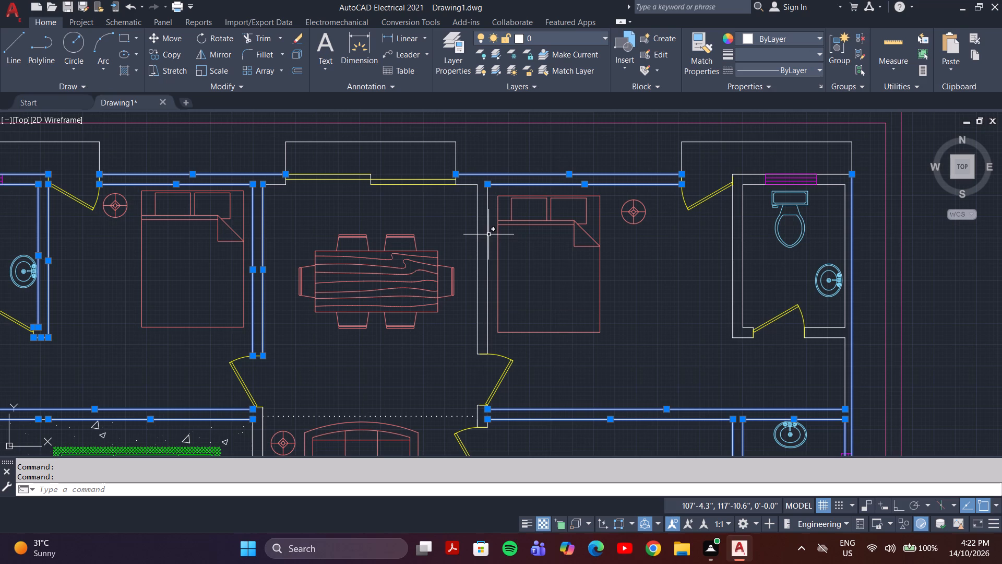
pyautogui.click(478, 229)
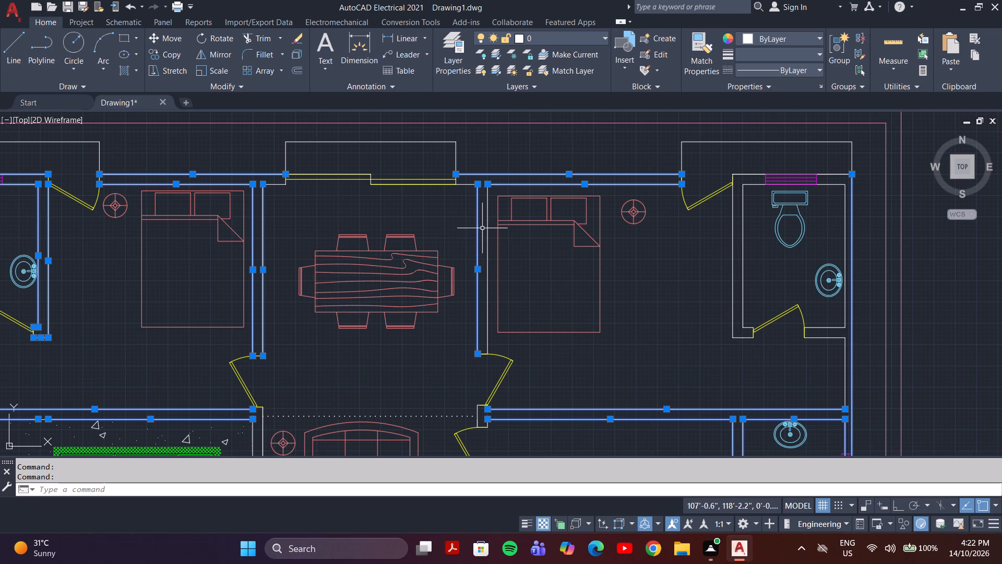
pyautogui.click(488, 227)
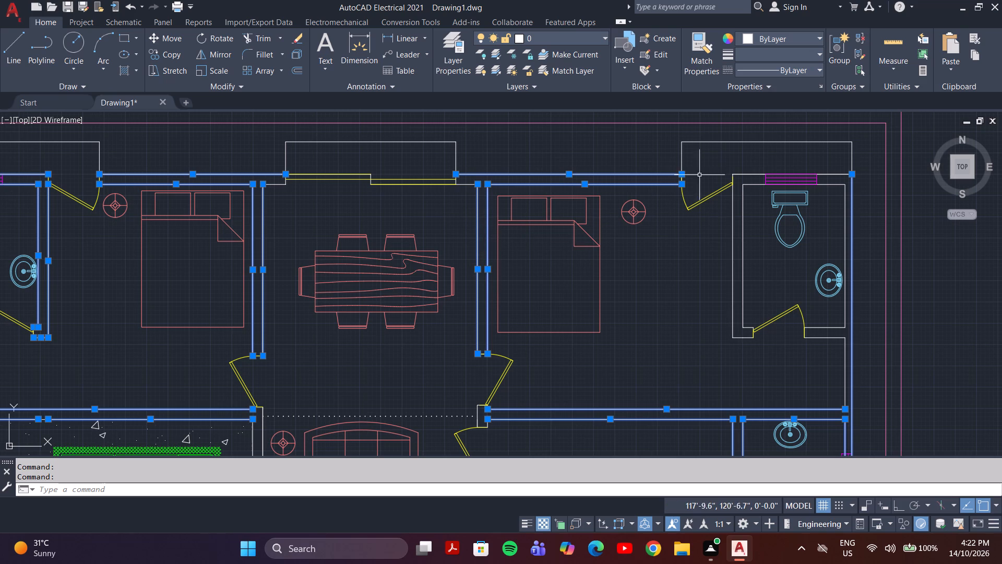
# Add the top, left and right edges of the upper-right balcony outline to the selection.
pyautogui.click(687, 142)
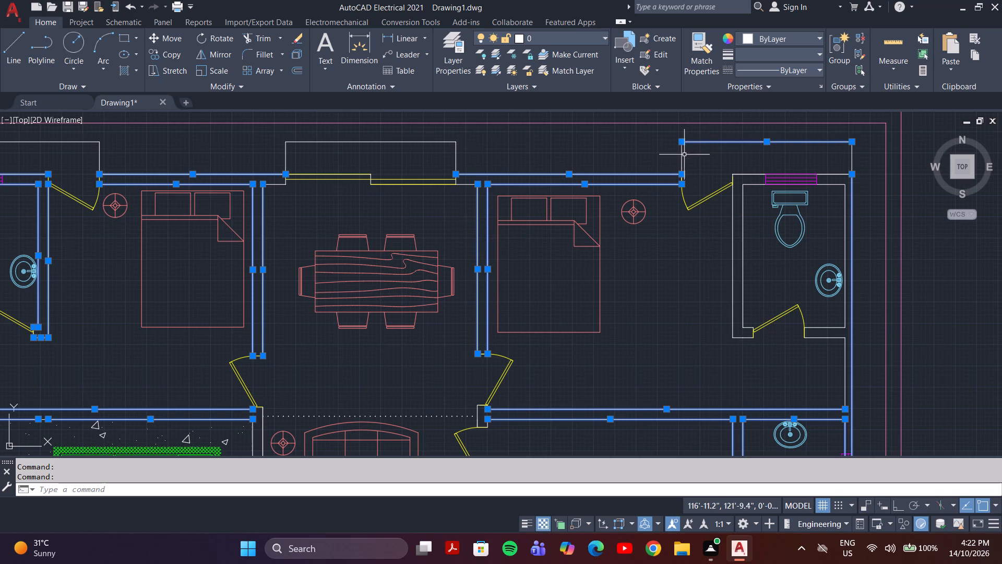
pyautogui.click(682, 156)
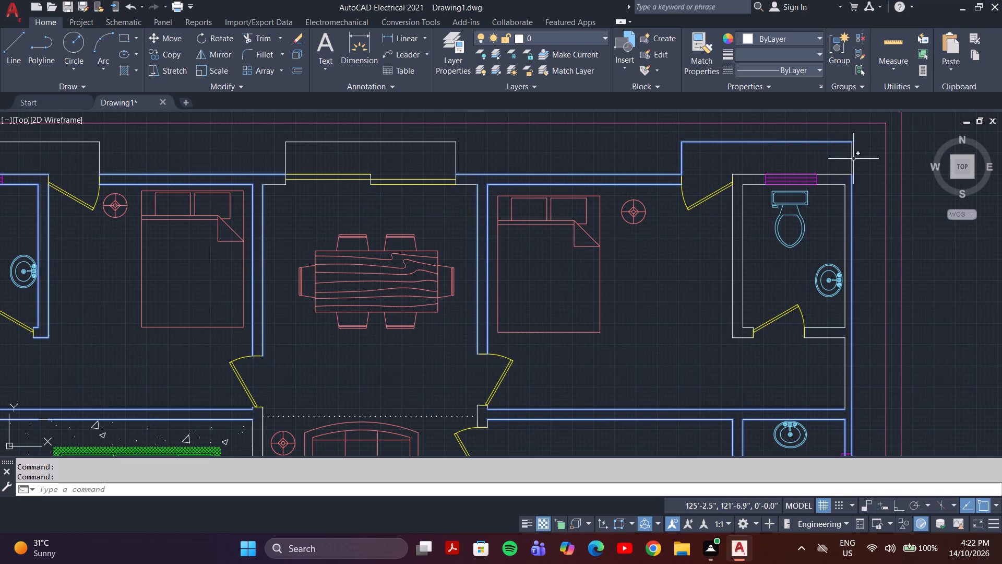
pyautogui.click(853, 159)
# Add both faces of the upper-right bathroom's left wall and of its top window wall to the selection.
pyautogui.click(743, 232)
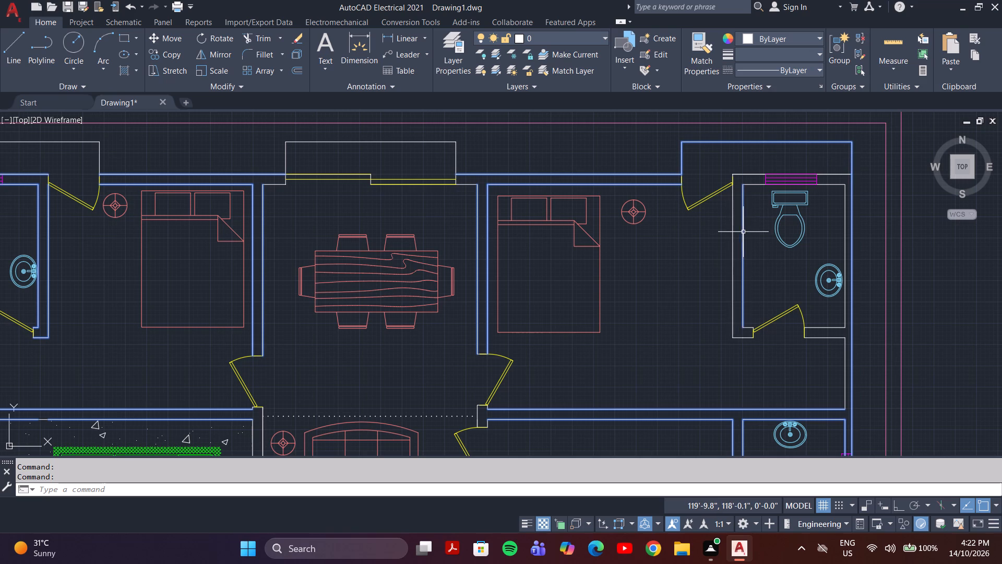
pyautogui.click(733, 231)
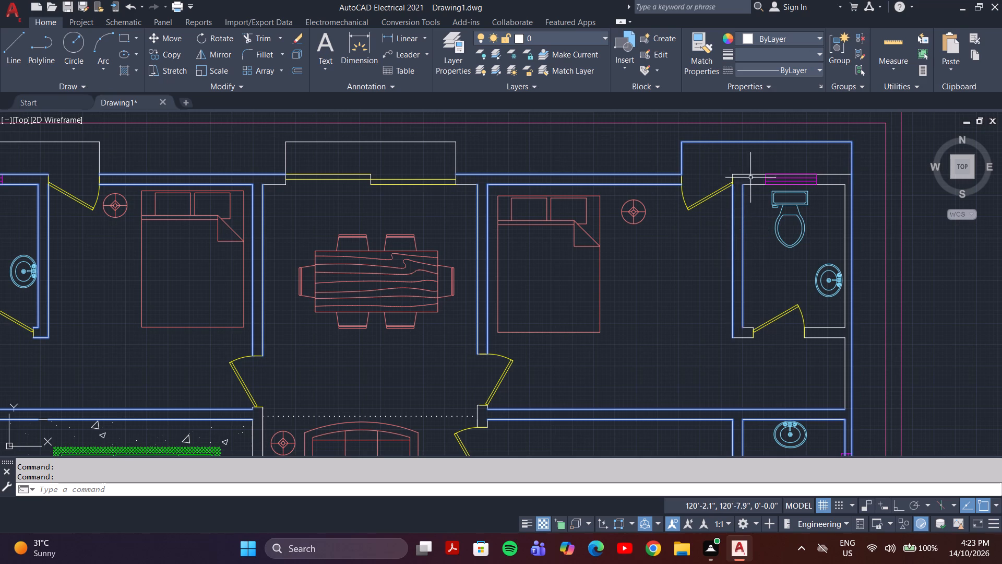
pyautogui.click(750, 175)
pyautogui.click(751, 186)
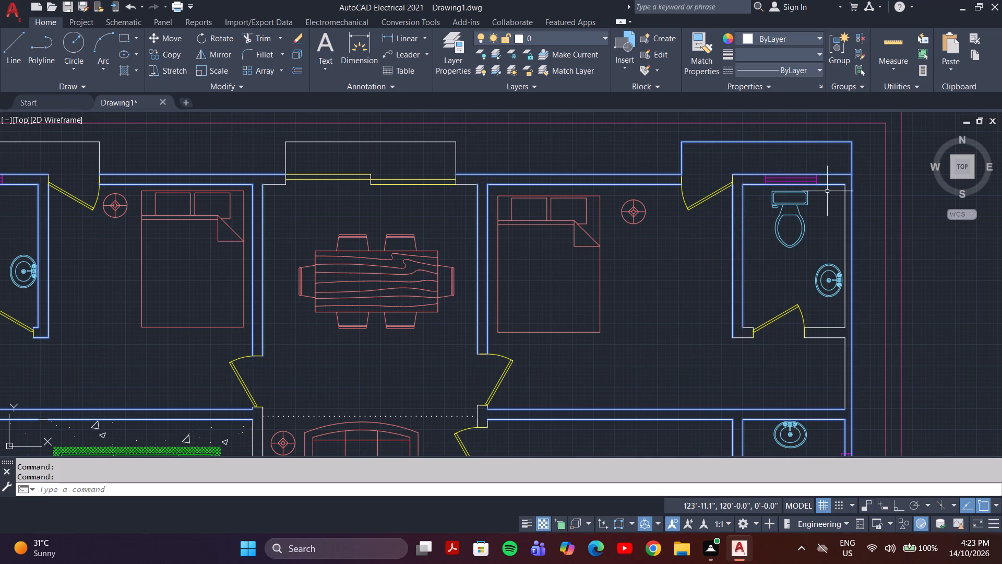
# Add both faces of the upper-right bathroom's bottom wall on each side of its door, plus the bedroom's inner right wall face below, to the selection.
pyautogui.click(826, 328)
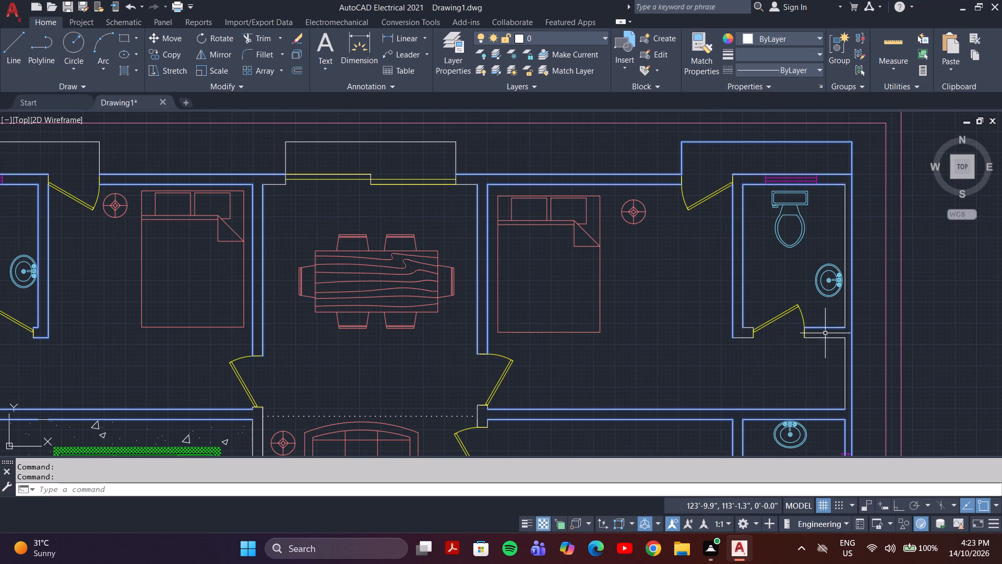
pyautogui.click(823, 336)
pyautogui.click(842, 361)
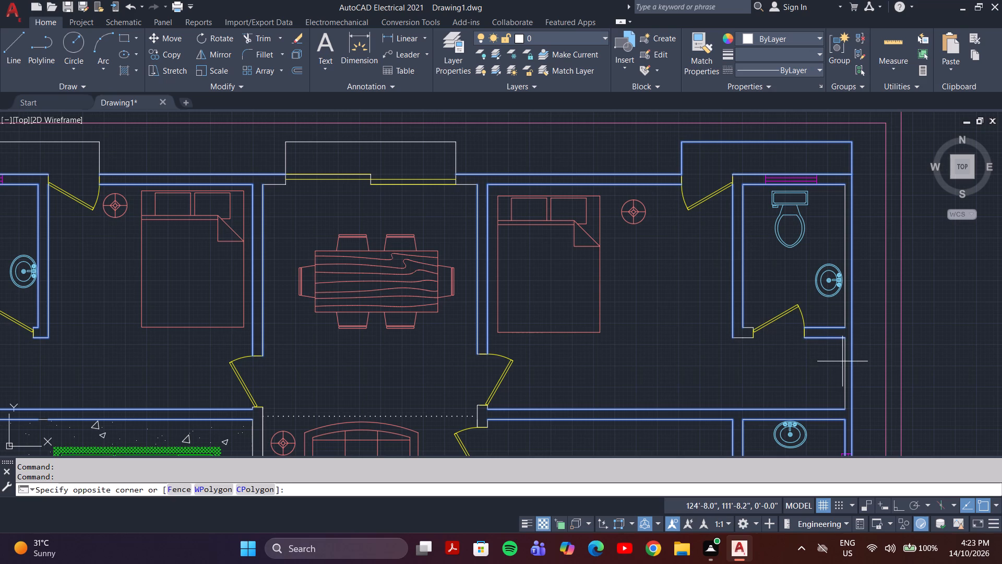
pyautogui.click(846, 360)
pyautogui.click(843, 356)
pyautogui.click(843, 356)
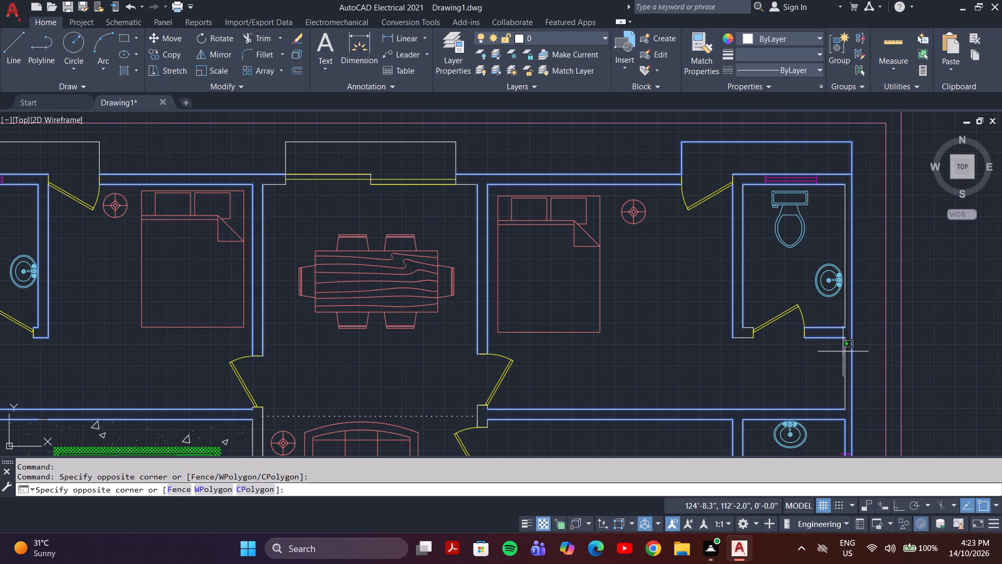
pyautogui.click(843, 351)
pyautogui.click(845, 350)
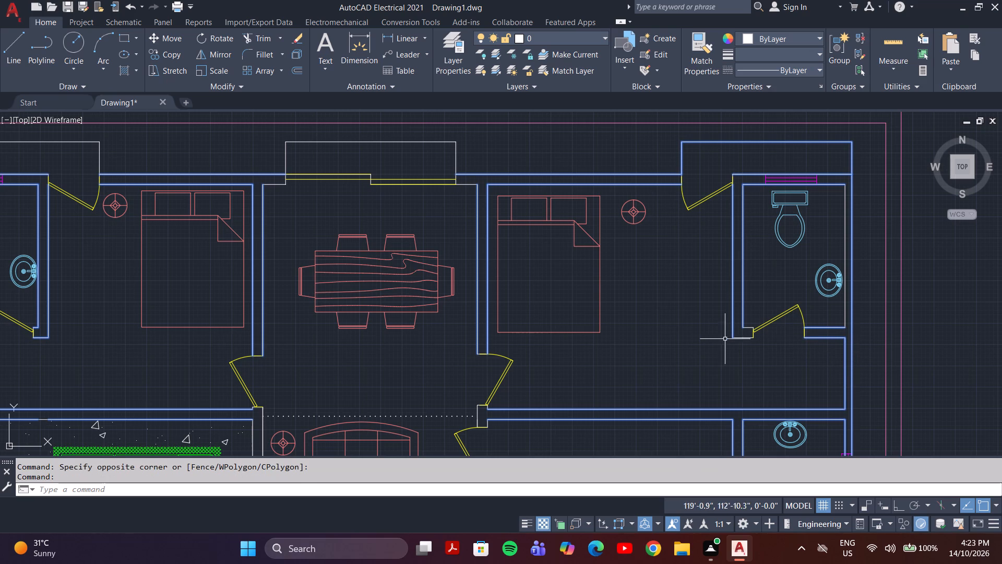
pyautogui.click(743, 338)
pyautogui.scroll(2, 769, 330)
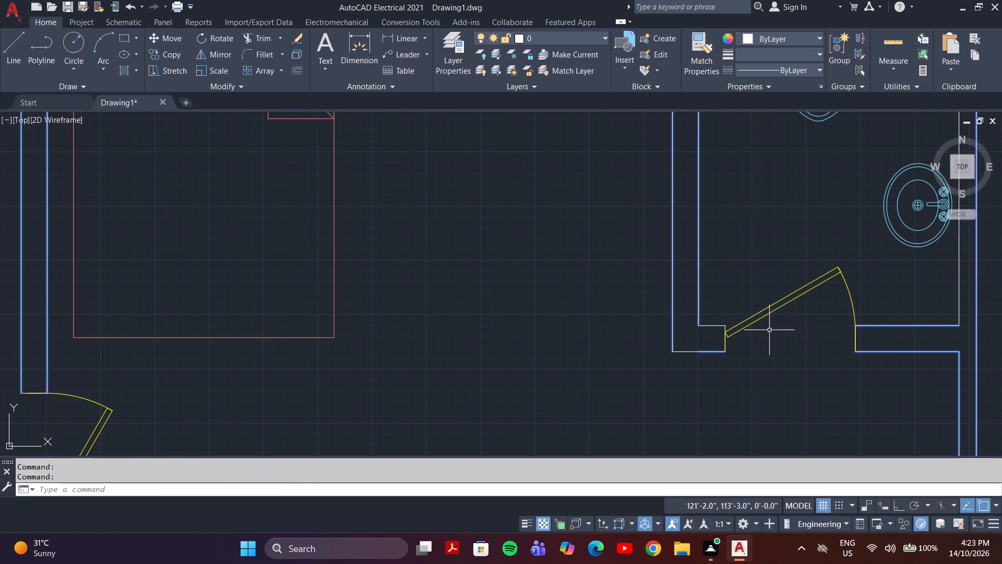
pyautogui.click(706, 327)
# Add both faces of the corridor wall behind the headboard of the bedroom above the staircase to the selection.
pyautogui.scroll(-4, 710, 319)
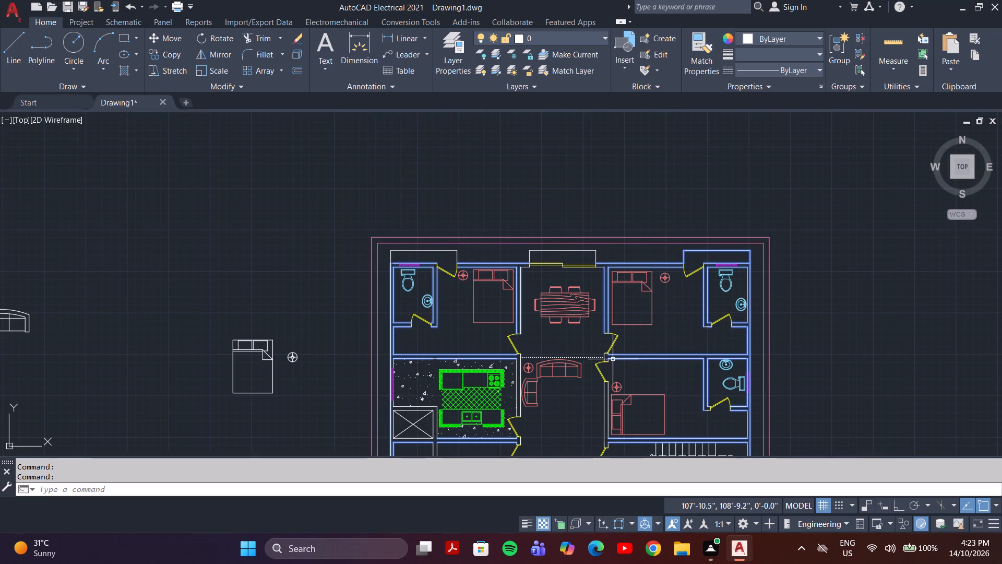
pyautogui.scroll(4, 588, 437)
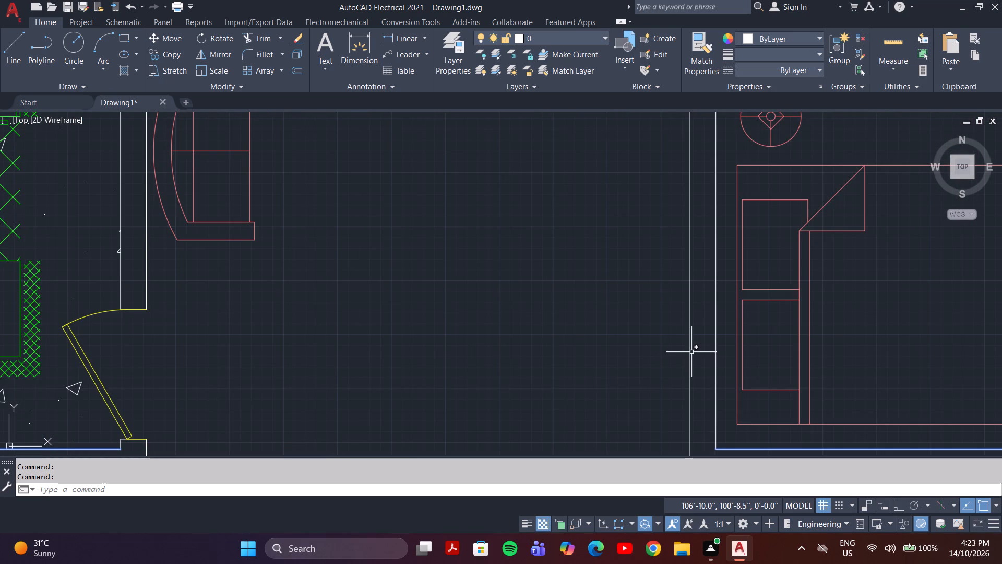
pyautogui.click(691, 351)
pyautogui.click(715, 345)
pyautogui.scroll(-4, 715, 341)
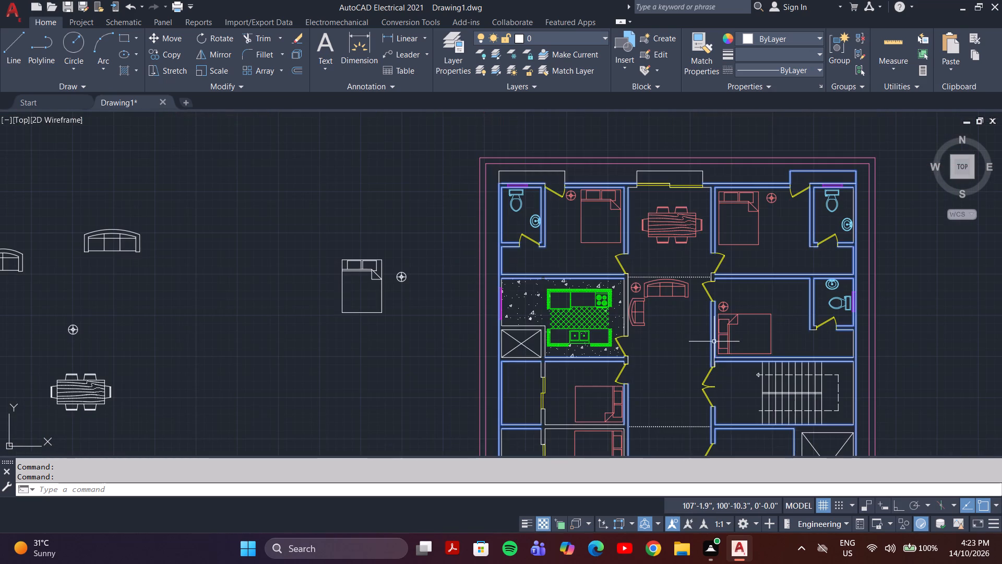
# Add both faces of the wall between the kitchen and the living area to the selection.
pyautogui.scroll(3, 713, 381)
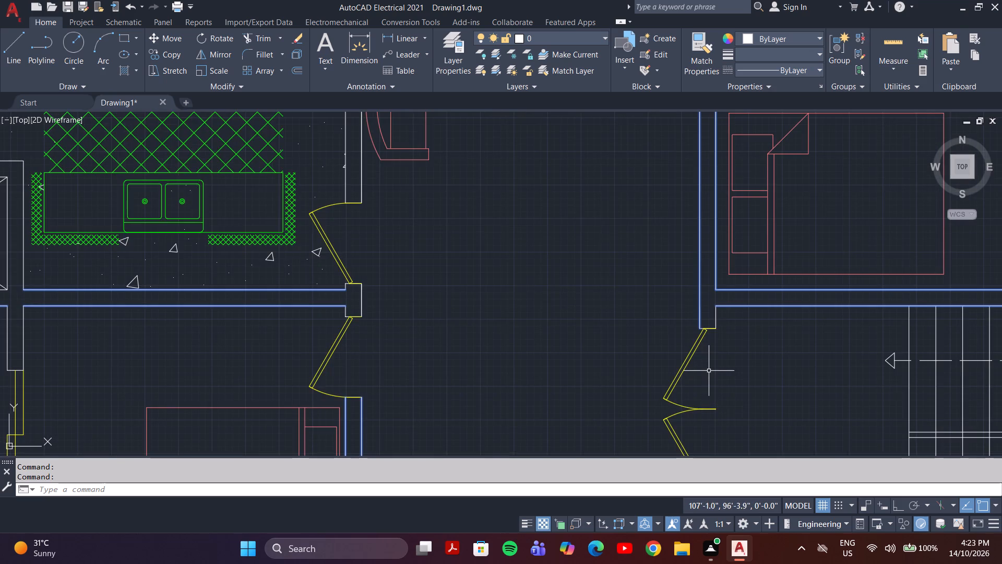
pyautogui.scroll(-2, 709, 371)
pyautogui.click(566, 238)
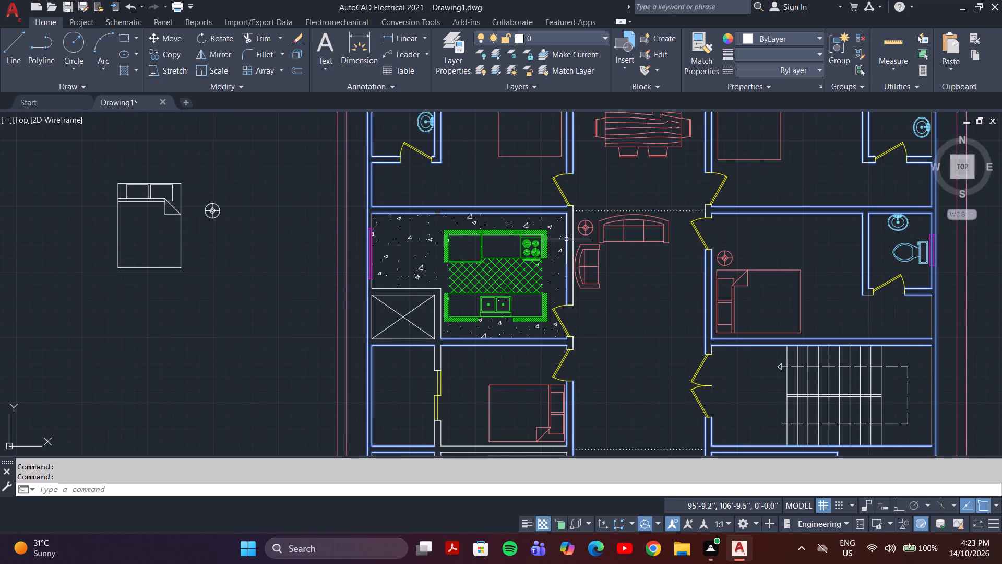
pyautogui.click(573, 240)
pyautogui.scroll(2, 550, 213)
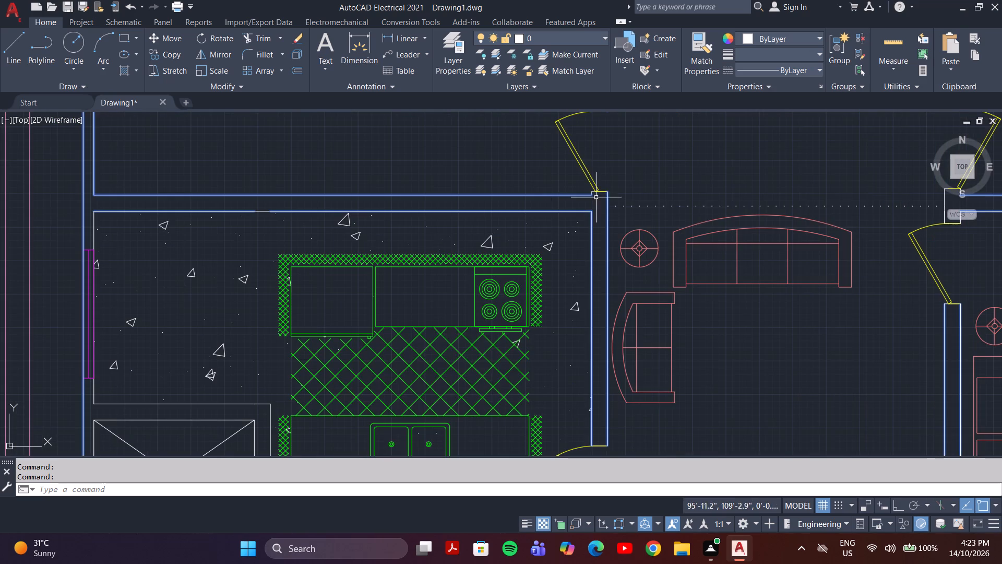
# Add both faces of the wall between the two bedrooms below the kitchen and of the sliding-door wall stubs adjoining it to the selection.
pyautogui.scroll(-3, 590, 208)
pyautogui.scroll(3, 440, 248)
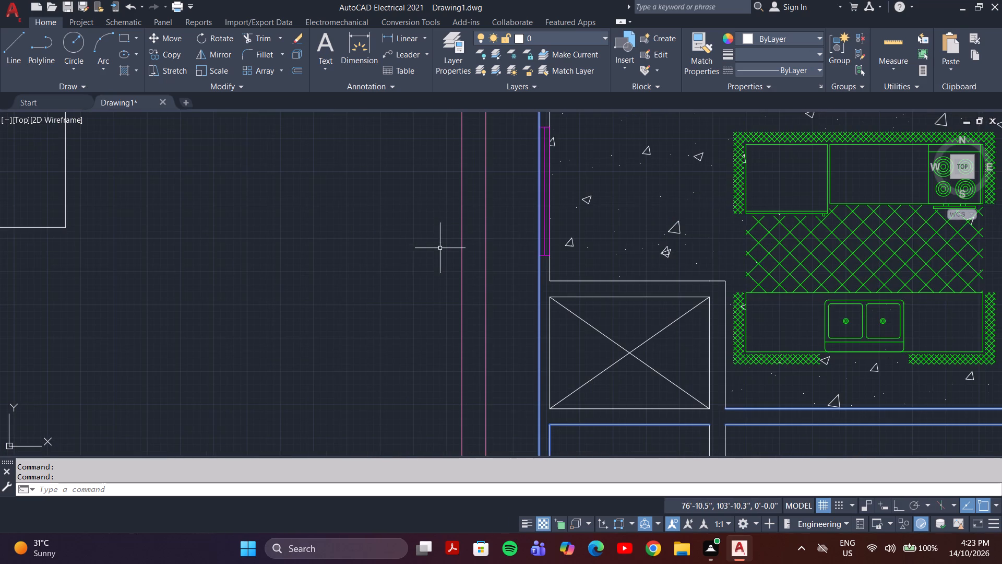
pyautogui.scroll(-2, 534, 244)
pyautogui.scroll(-2, 557, 321)
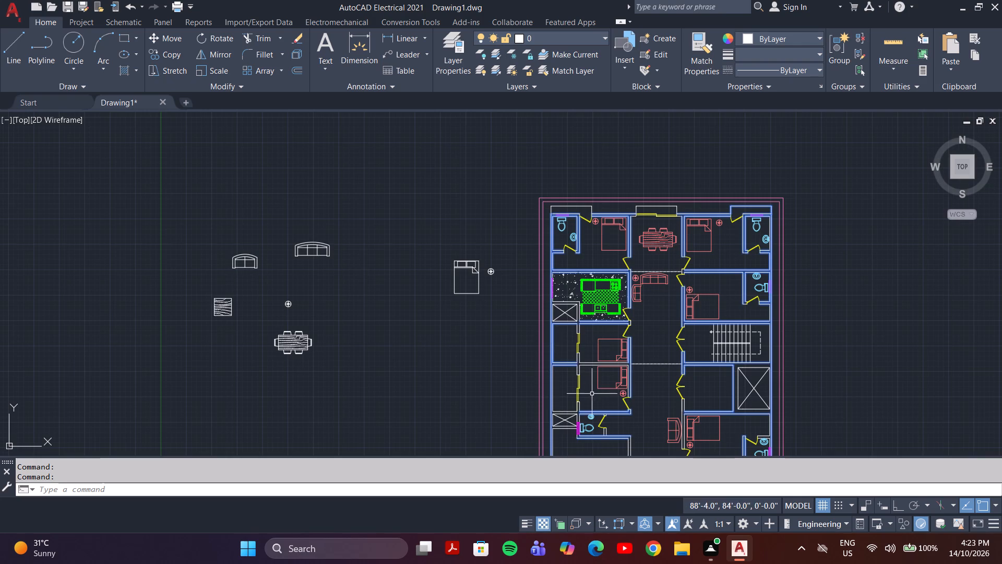
pyautogui.scroll(3, 592, 392)
pyautogui.click(572, 282)
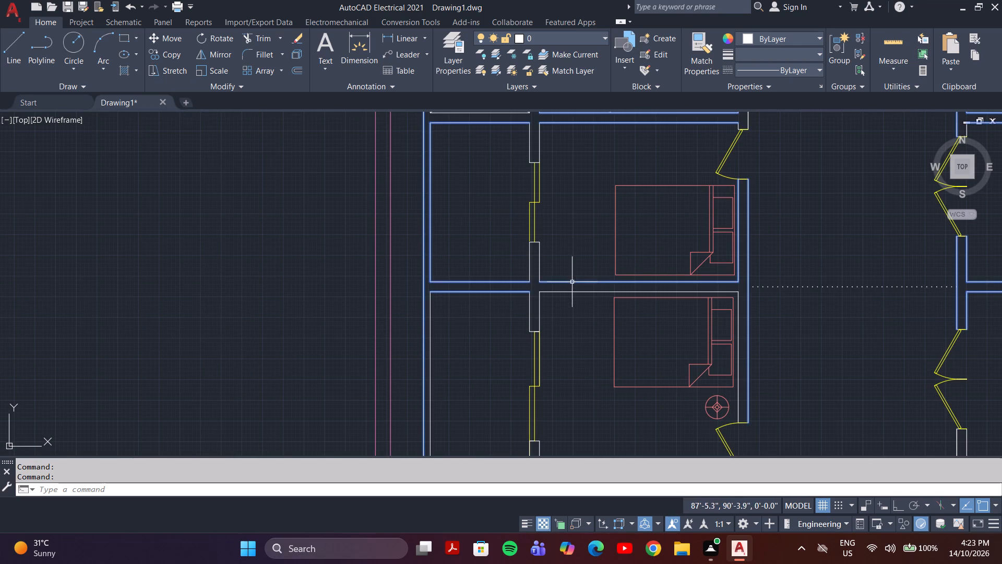
pyautogui.click(573, 292)
pyautogui.click(540, 278)
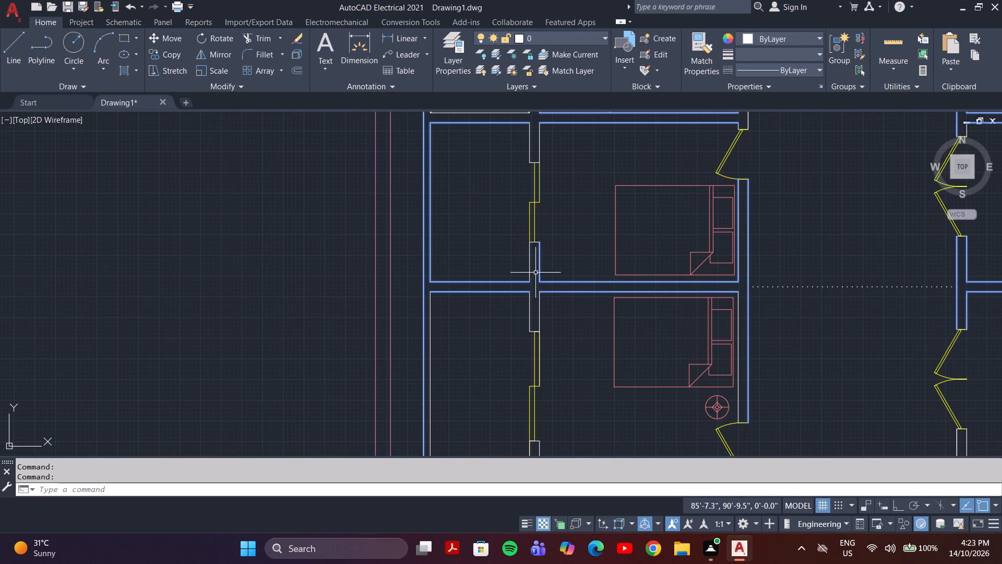
pyautogui.click(529, 272)
pyautogui.click(531, 299)
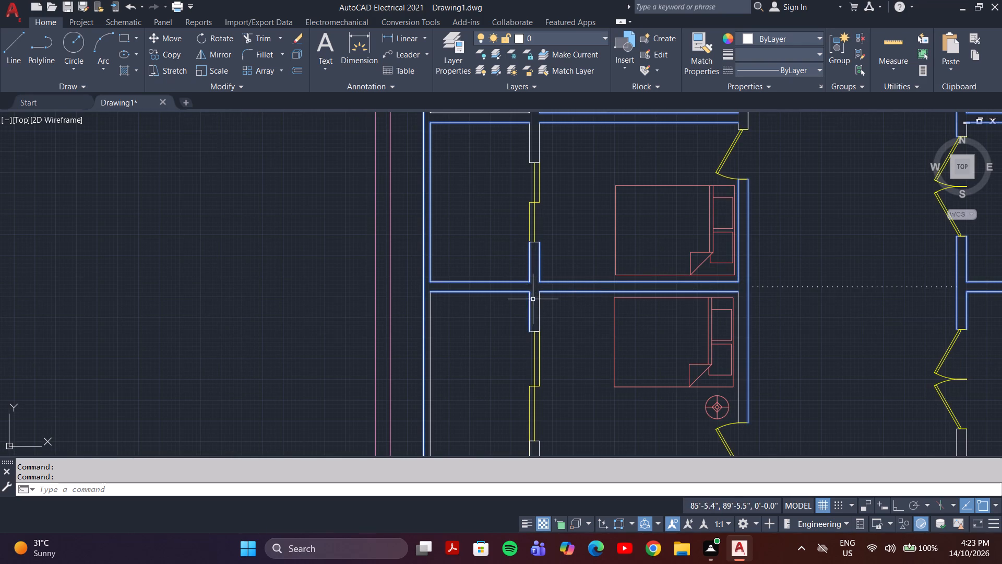
pyautogui.click(540, 299)
# Add both faces of the short wall below the door of the left-side middle bathroom to the selection.
pyautogui.scroll(-4, 684, 283)
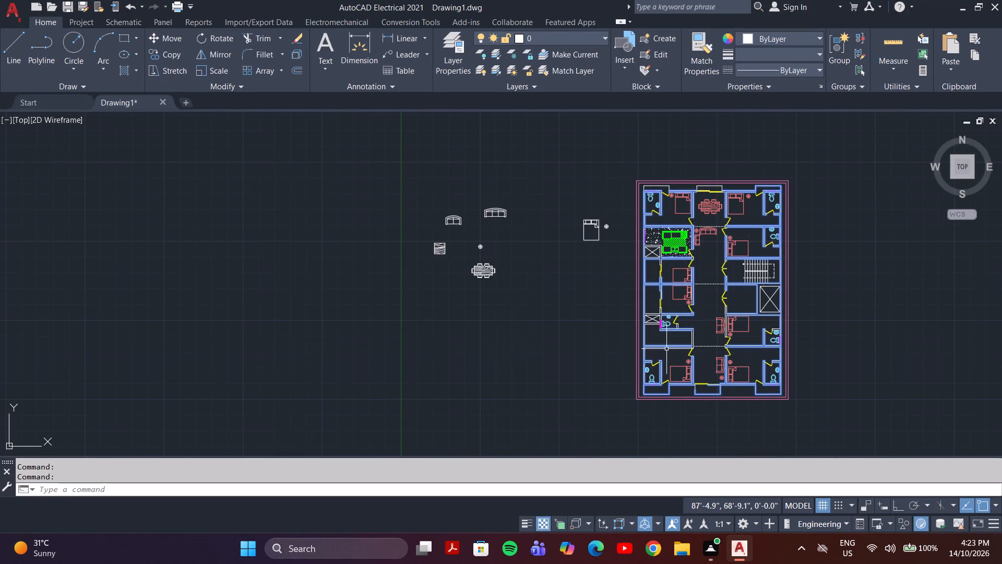
pyautogui.scroll(4, 665, 349)
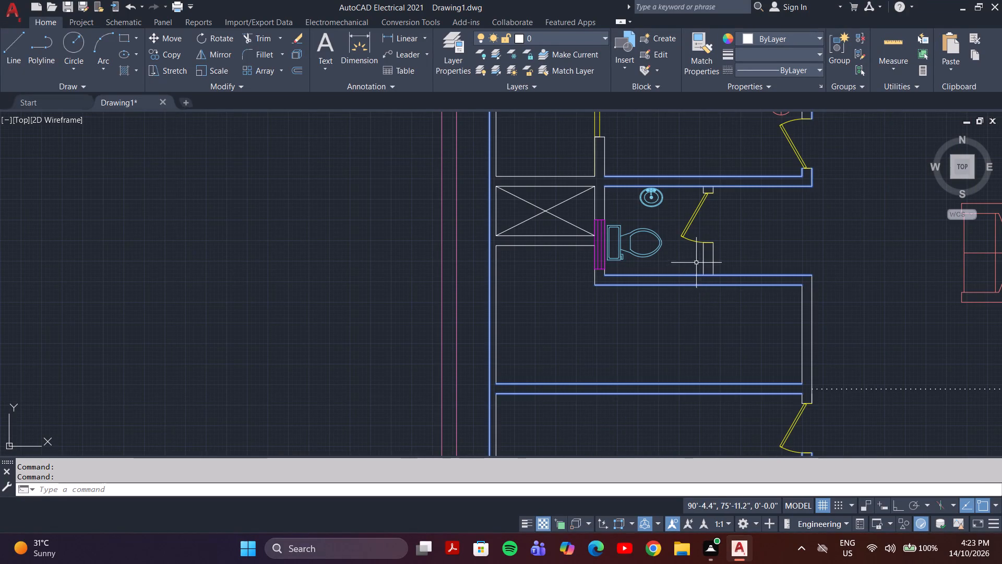
pyautogui.click(703, 259)
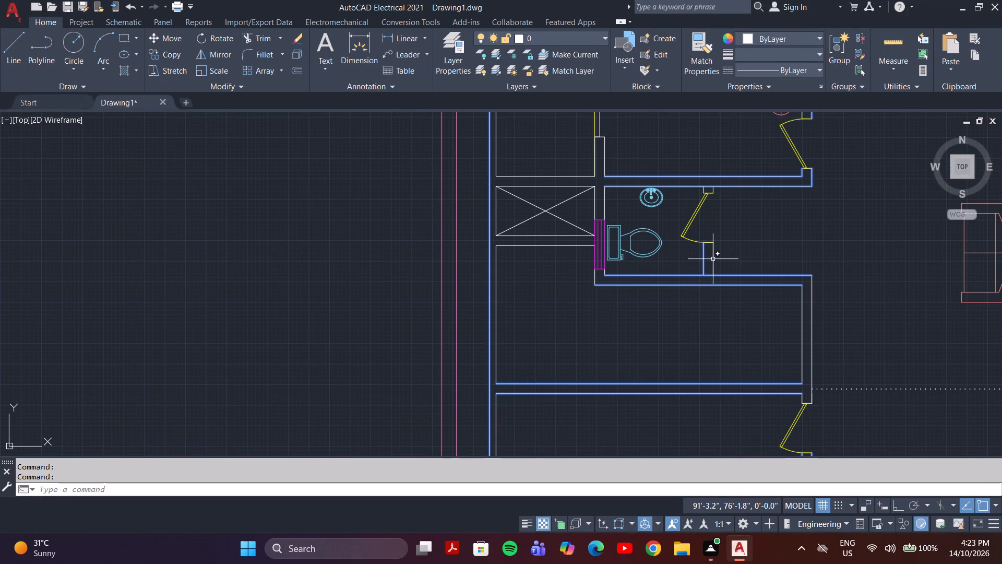
pyautogui.click(713, 259)
# Add both faces of the corridor-side wall of the empty room below that bathroom to the selection.
pyautogui.scroll(-1, 717, 262)
pyautogui.scroll(2, 781, 367)
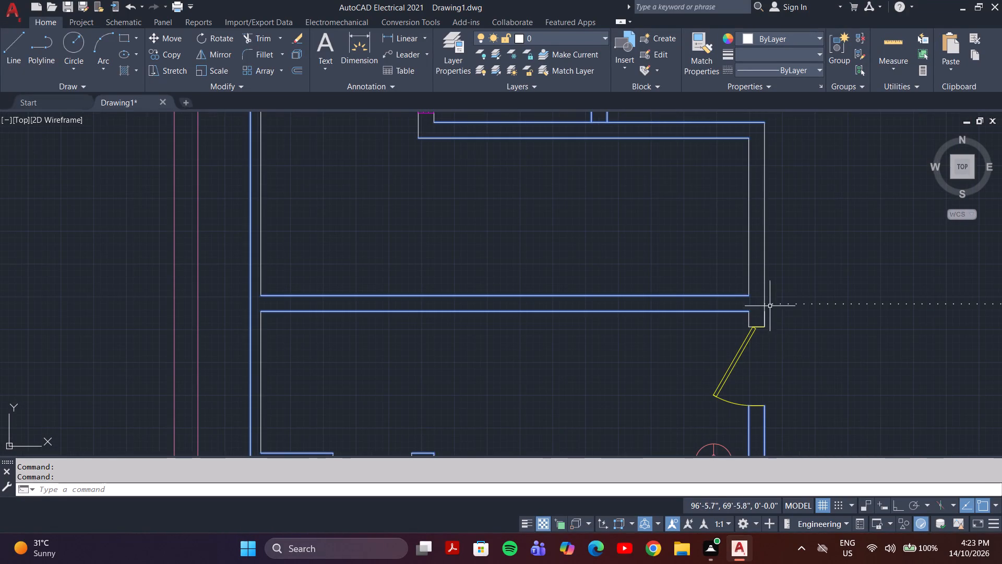
pyautogui.click(765, 287)
pyautogui.click(748, 271)
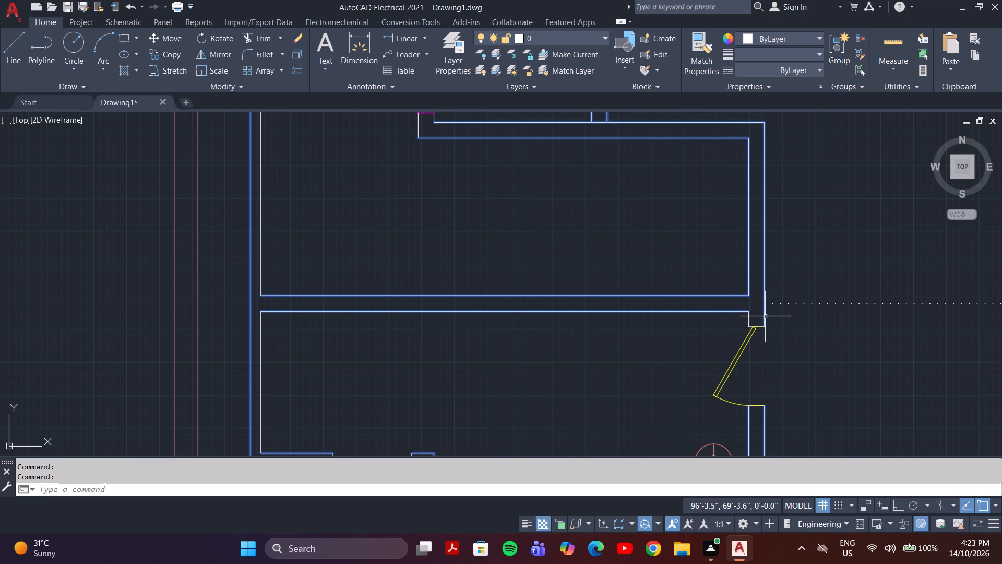
# Add both faces of the wall between the corridor sofa and the bedroom below the right-side shaft to the selection.
pyautogui.scroll(-4, 762, 296)
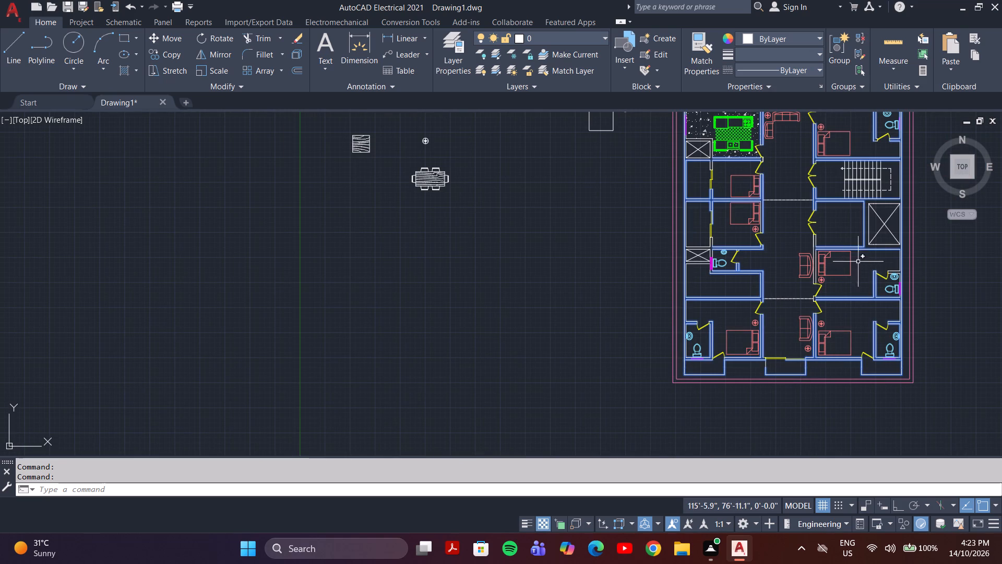
pyautogui.scroll(-1, 832, 309)
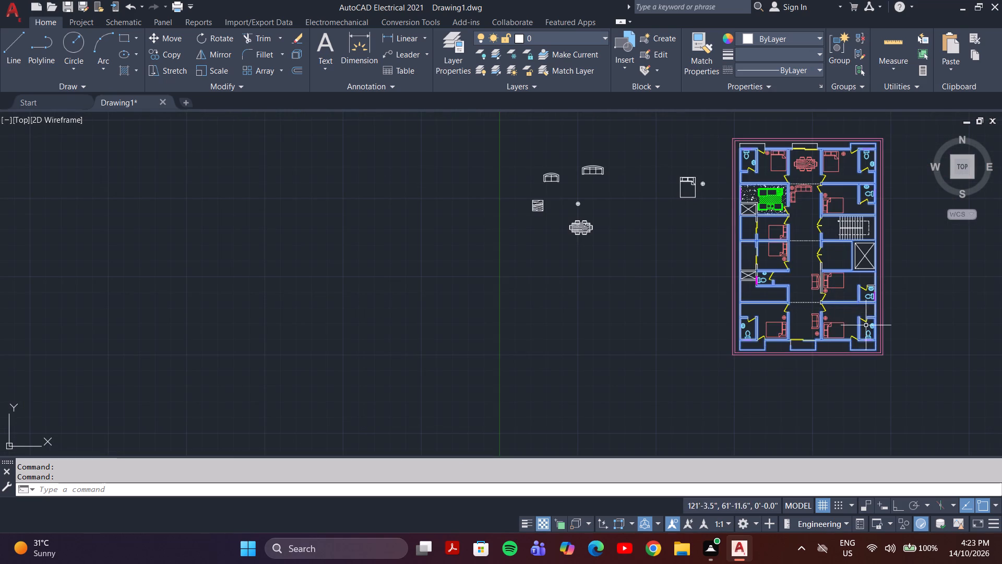
pyautogui.scroll(1, 884, 268)
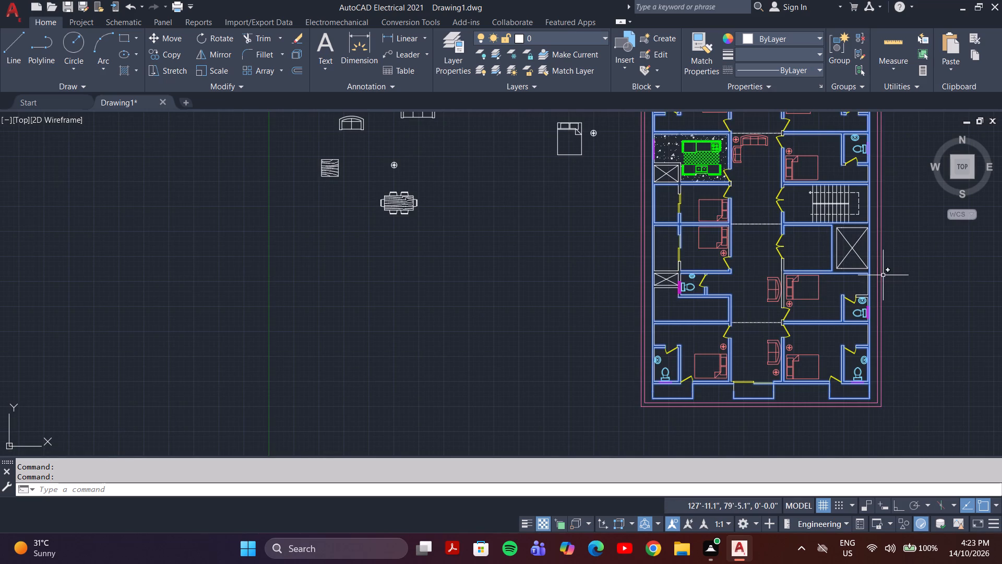
pyautogui.scroll(-1, 881, 274)
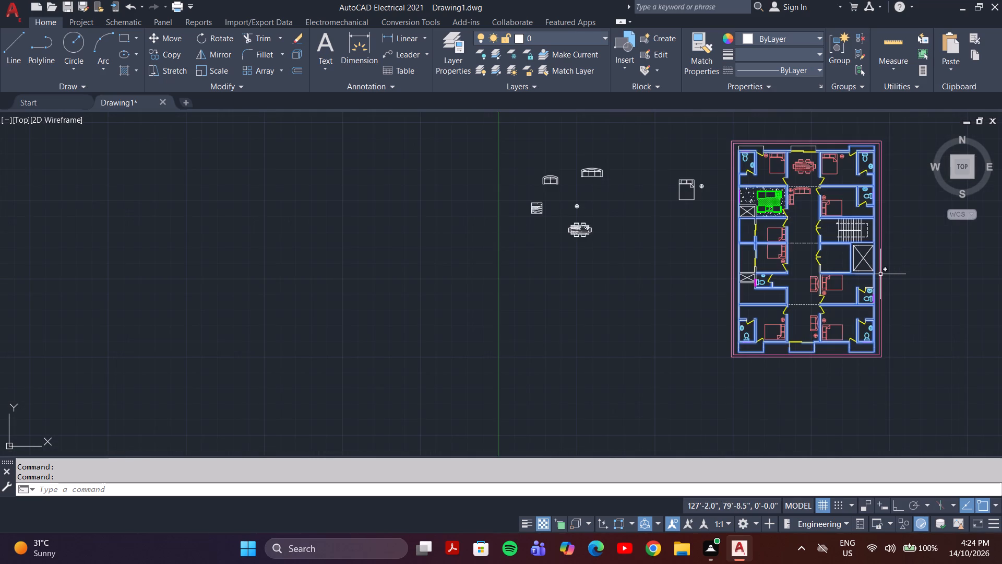
pyautogui.scroll(3, 880, 273)
pyautogui.scroll(-1, 876, 274)
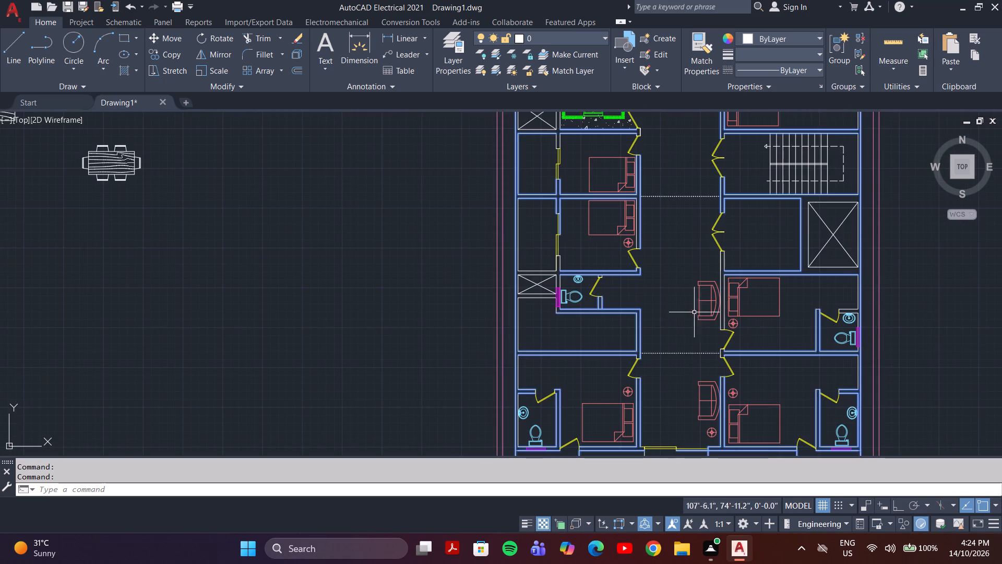
pyautogui.scroll(1, 684, 310)
pyautogui.scroll(3, 762, 302)
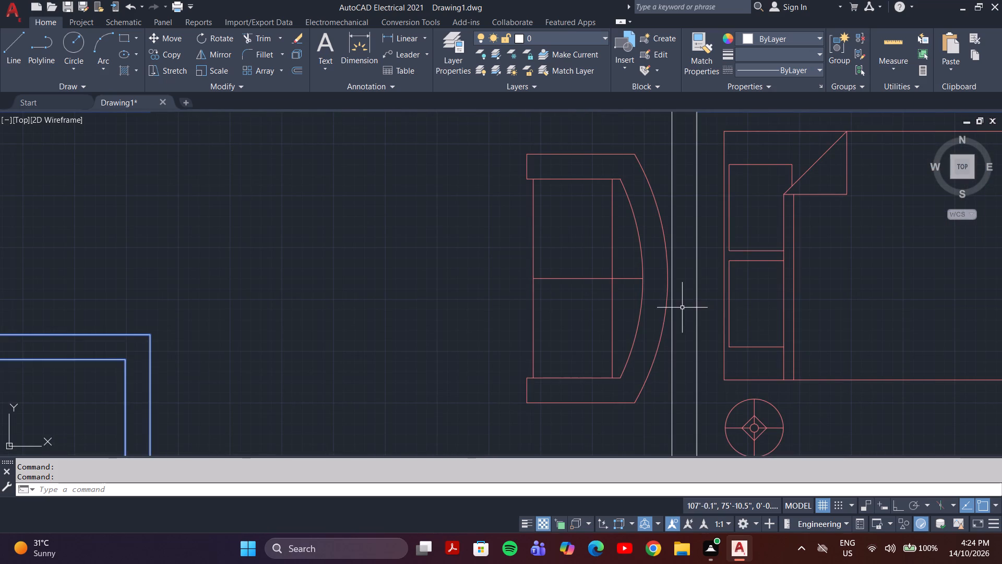
pyautogui.click(672, 316)
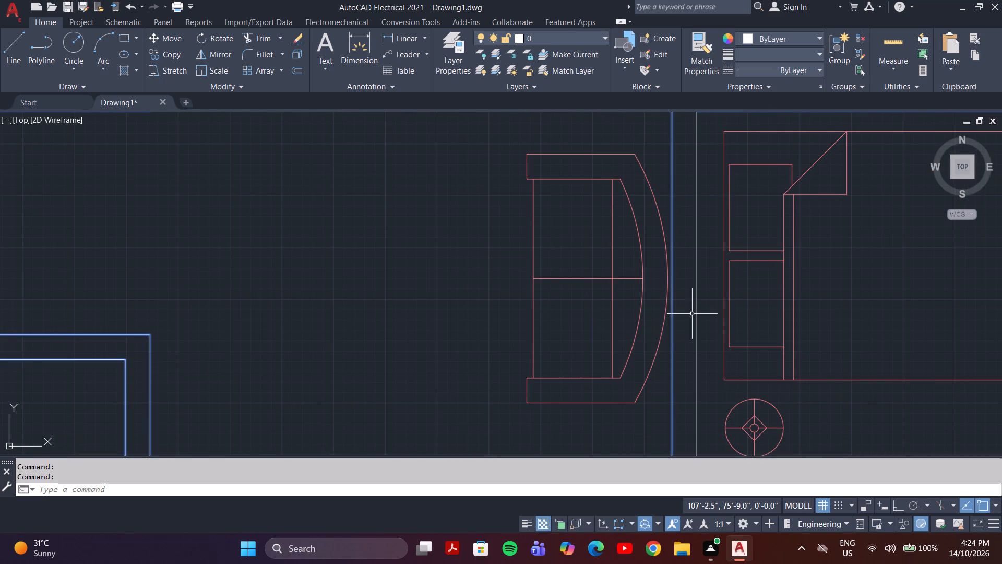
pyautogui.click(696, 312)
# Add the room-side face of the short corridor wall below the double door beside the right-side shaft to the selection.
pyautogui.scroll(-2, 697, 311)
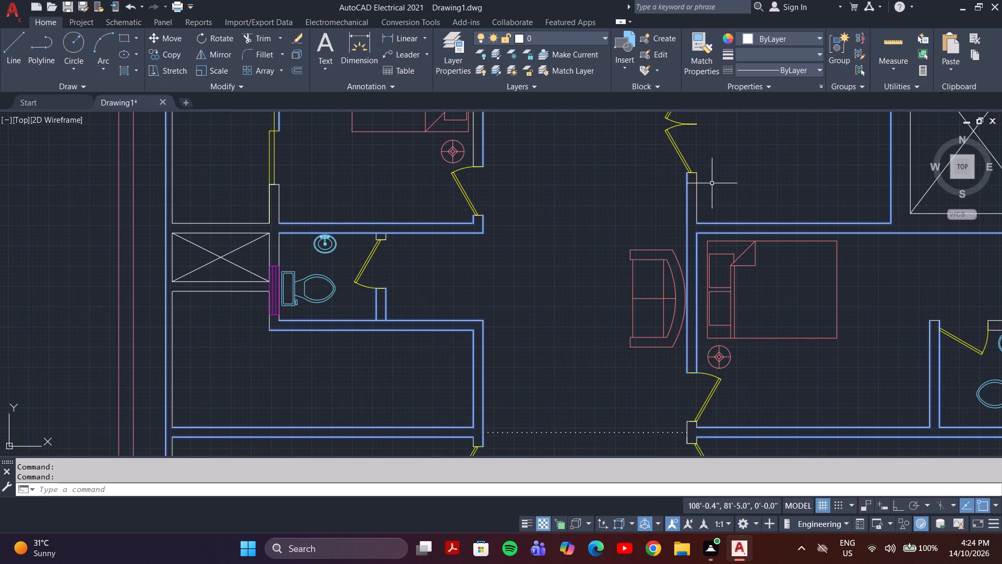
pyautogui.scroll(2, 691, 181)
pyautogui.scroll(-3, 693, 185)
pyautogui.scroll(2, 694, 191)
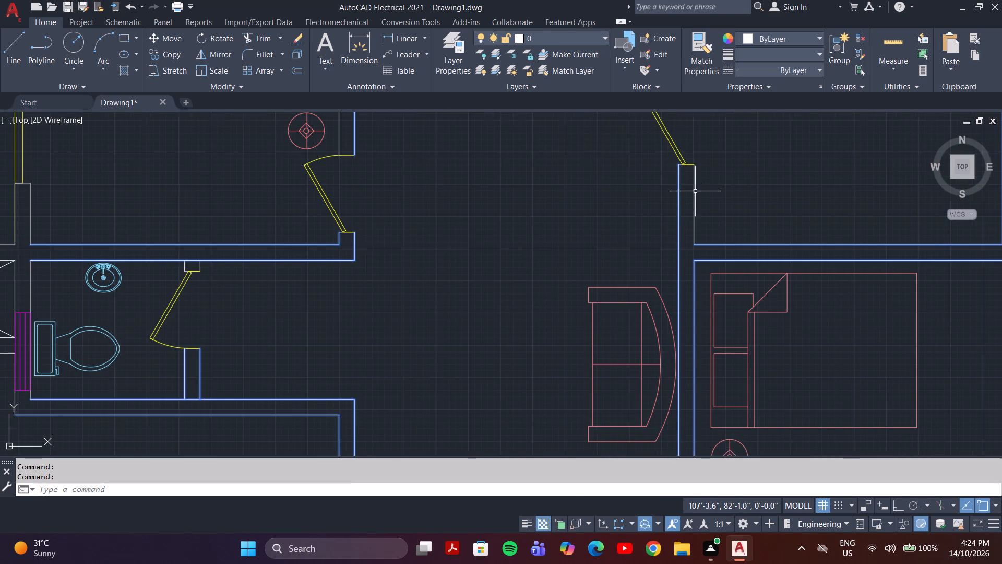
pyautogui.click(693, 198)
# Add both faces of the sliding-door wall stub above the left-side middle bathroom and the wall lines above and below the adjoining shaft to the selection.
pyautogui.scroll(-4, 699, 193)
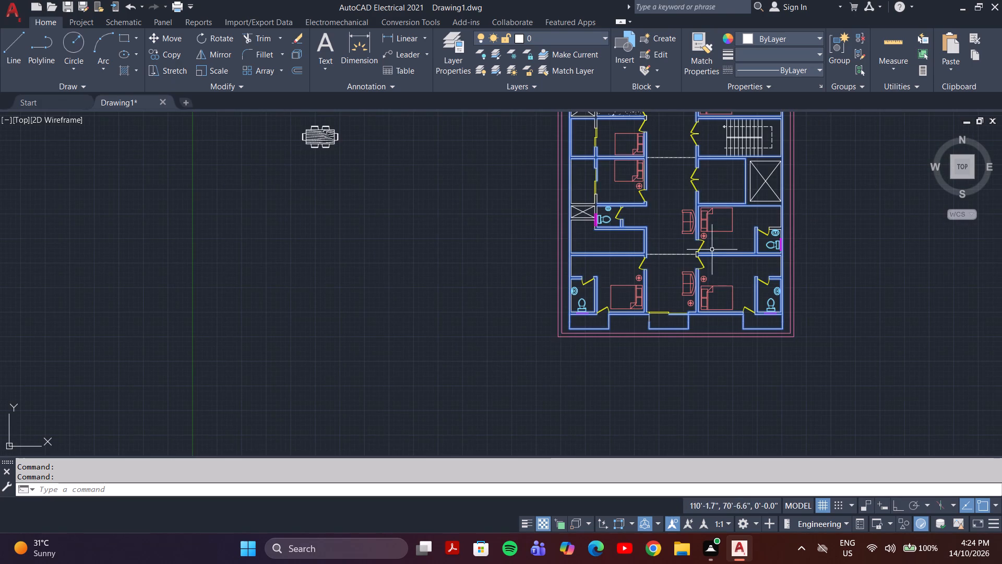
pyautogui.scroll(3, 593, 212)
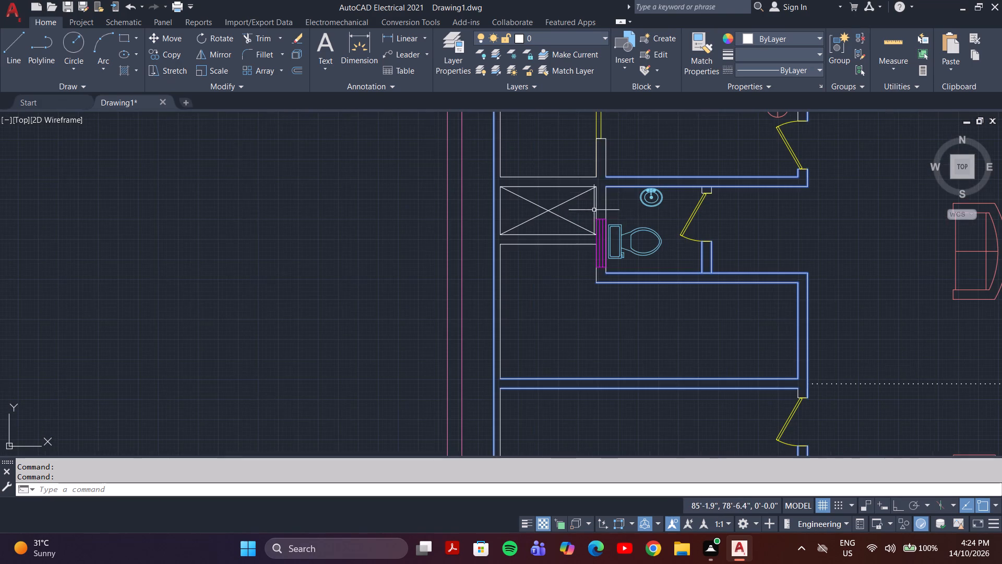
pyautogui.click(596, 166)
pyautogui.click(606, 167)
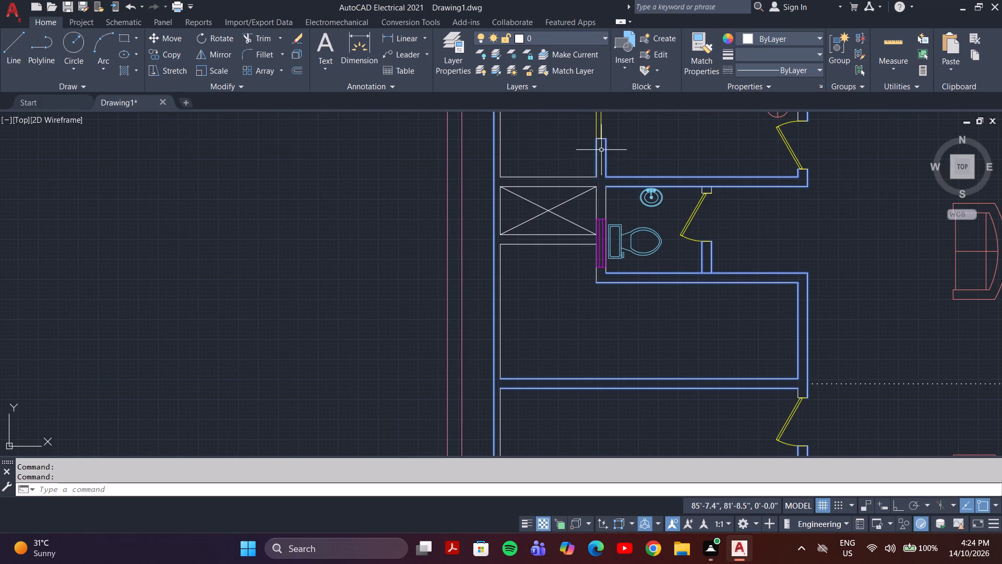
pyautogui.click(573, 175)
pyautogui.click(559, 244)
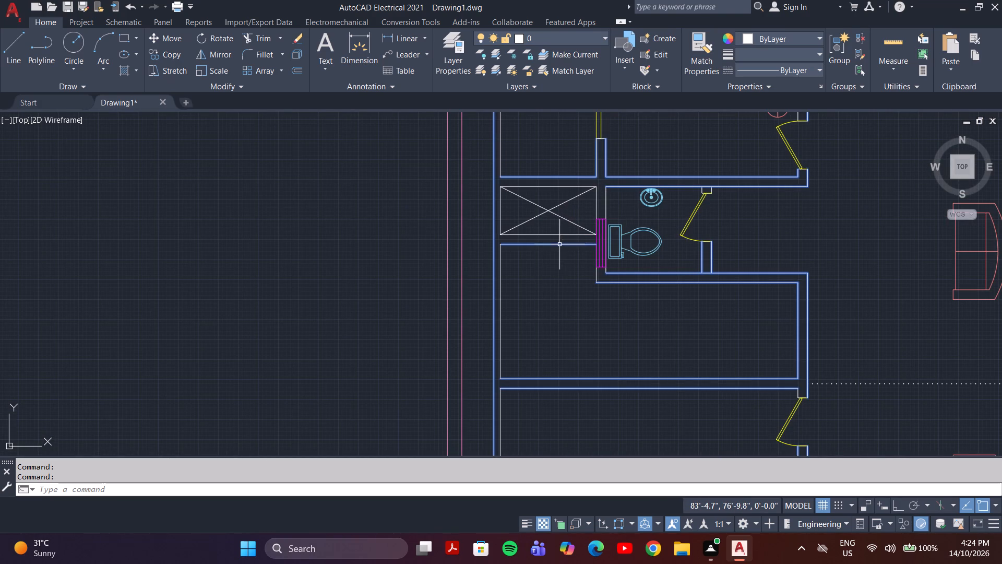
# Add the inner face of the left exterior wall in the narrow room above the left-side lower shaft to the selection.
pyautogui.scroll(-2, 559, 242)
pyautogui.scroll(3, 531, 193)
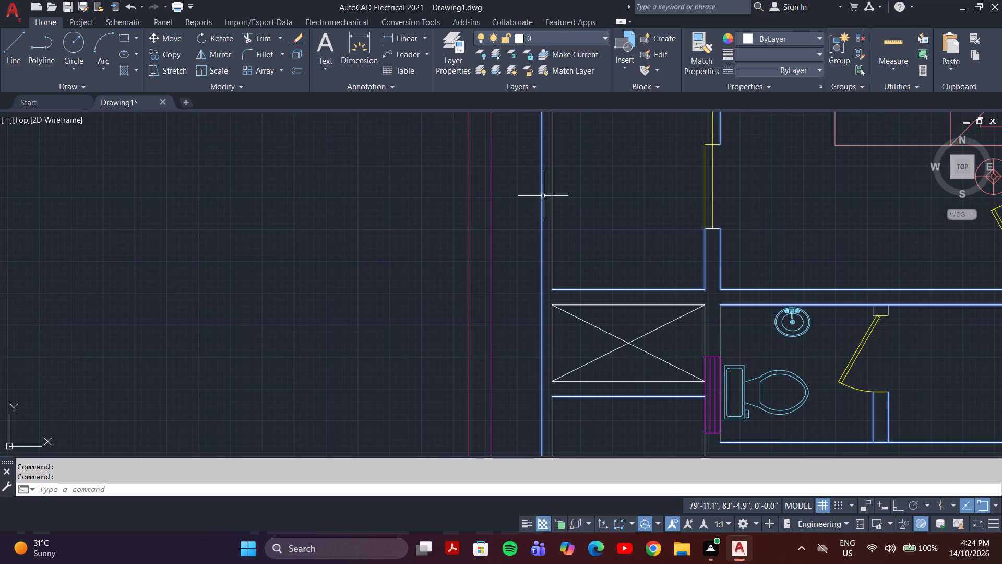
pyautogui.click(550, 197)
# Add the inner faces of the left exterior wall in the bottom-left bathroom and the bedroom area above it to the selection.
pyautogui.scroll(-5, 551, 197)
pyautogui.scroll(2, 586, 147)
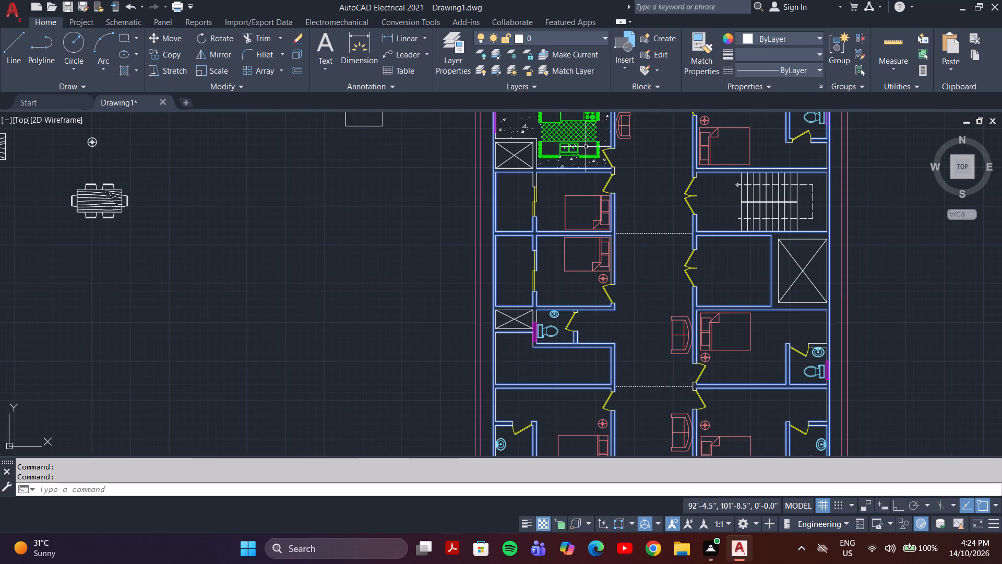
pyautogui.scroll(-3, 585, 198)
pyautogui.scroll(2, 599, 136)
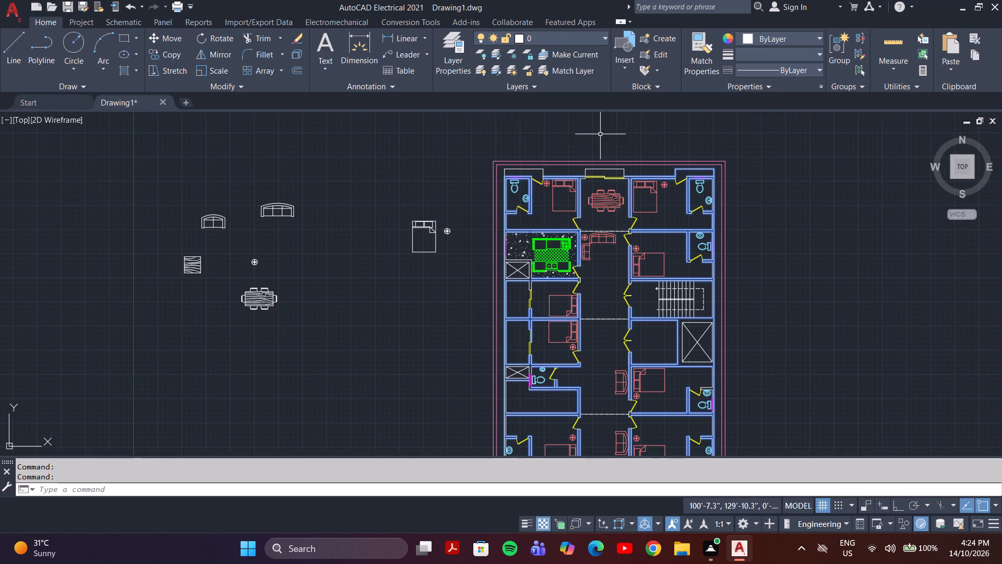
pyautogui.scroll(2, 643, 204)
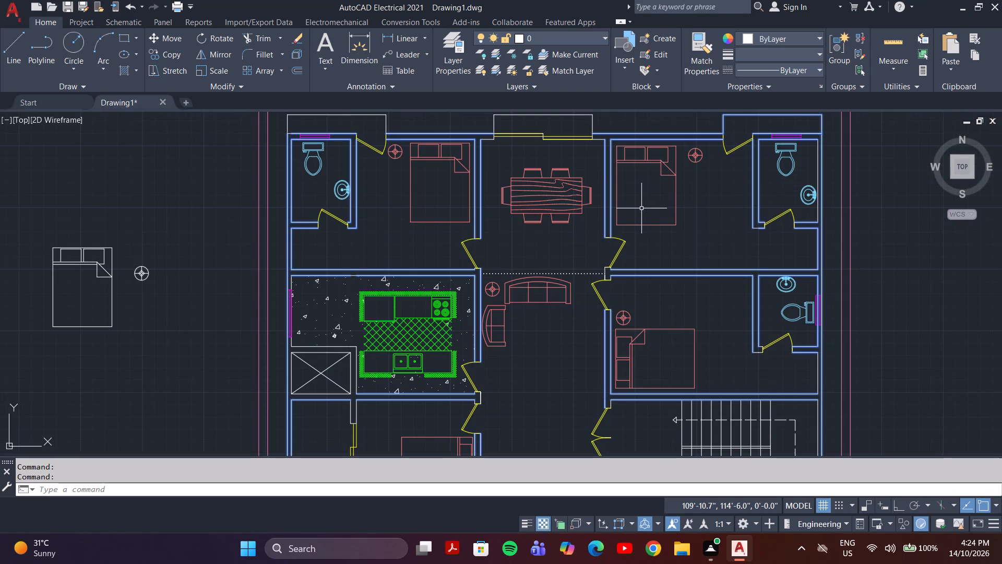
pyautogui.scroll(-2, 638, 211)
pyautogui.scroll(-2, 617, 374)
pyautogui.scroll(1, 614, 374)
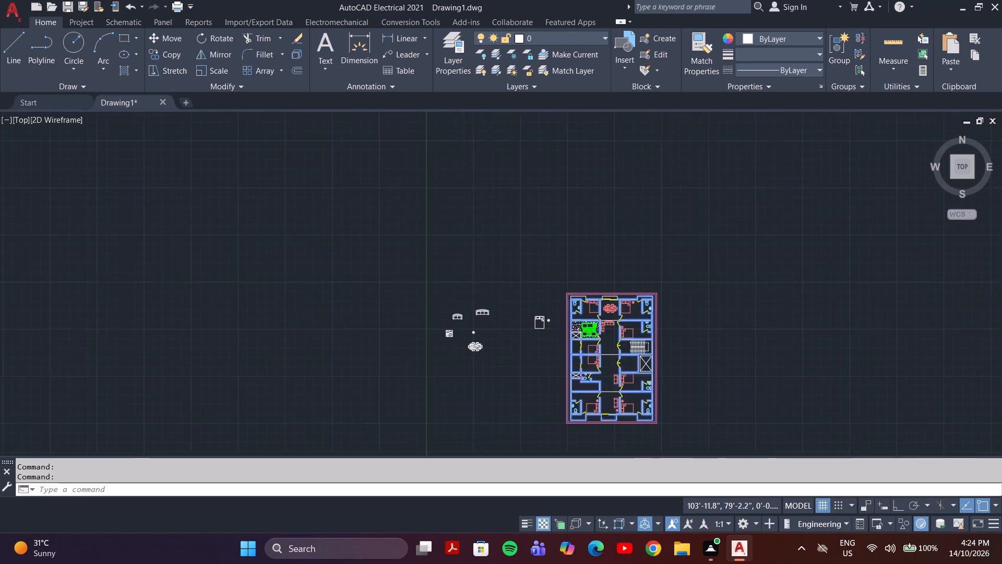
pyautogui.scroll(3, 621, 429)
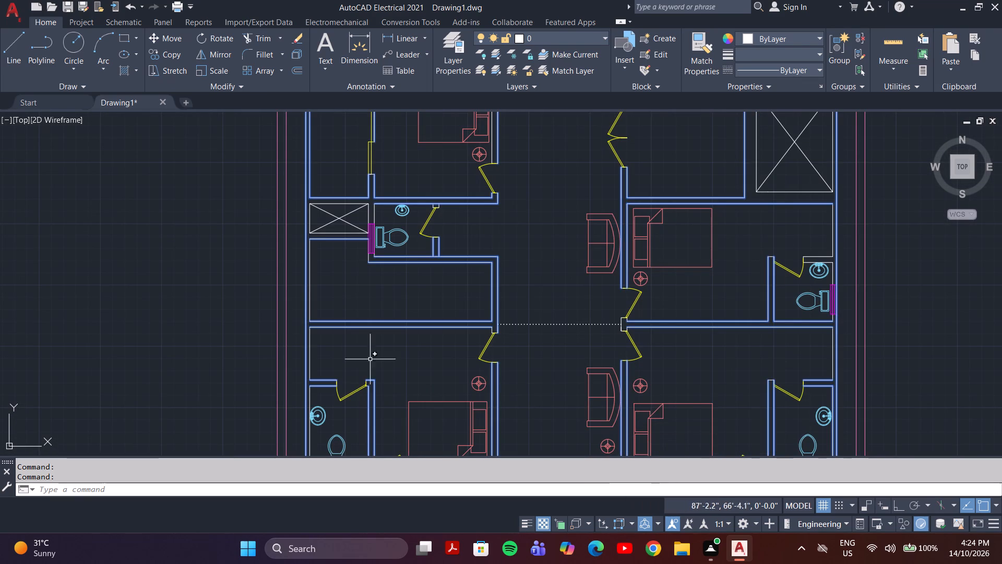
pyautogui.scroll(-3, 365, 363)
pyautogui.scroll(4, 354, 382)
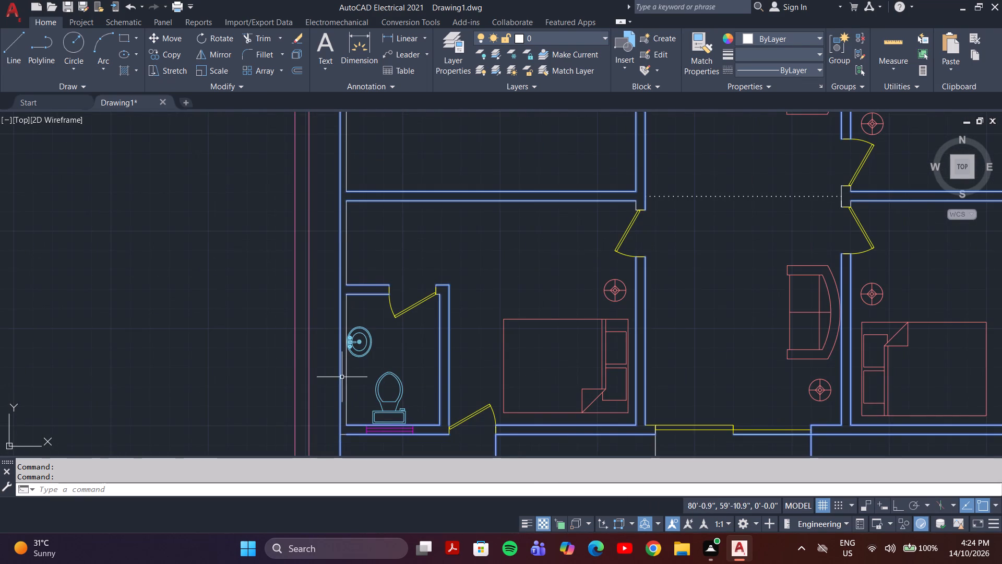
pyautogui.scroll(1, 342, 377)
pyautogui.click(344, 368)
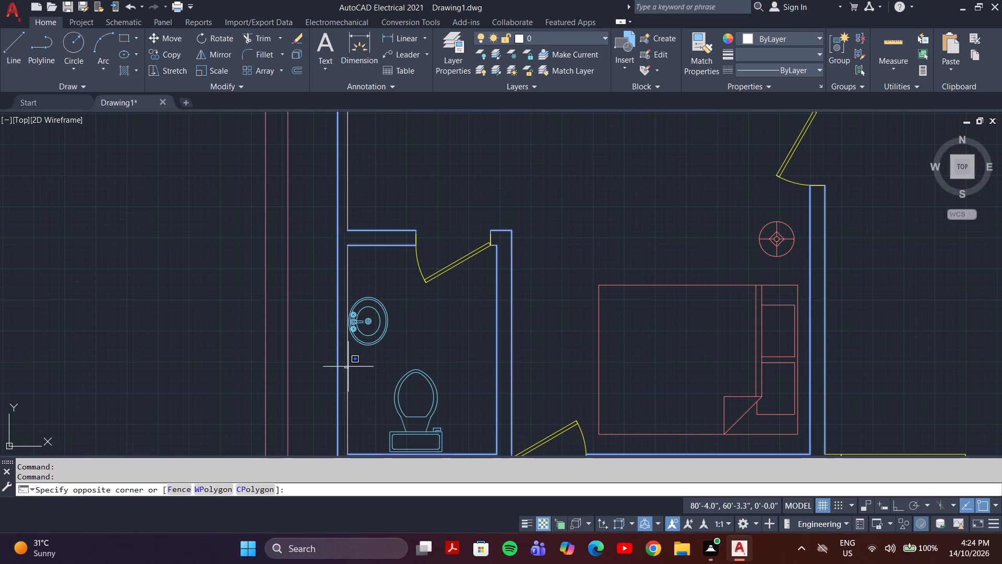
pyautogui.click(348, 367)
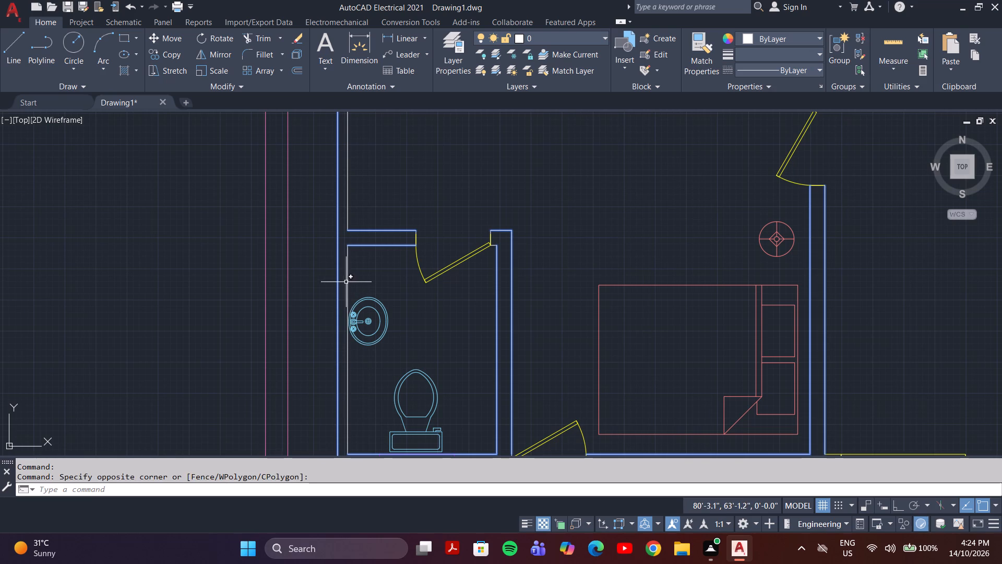
pyautogui.click(346, 282)
pyautogui.click(349, 208)
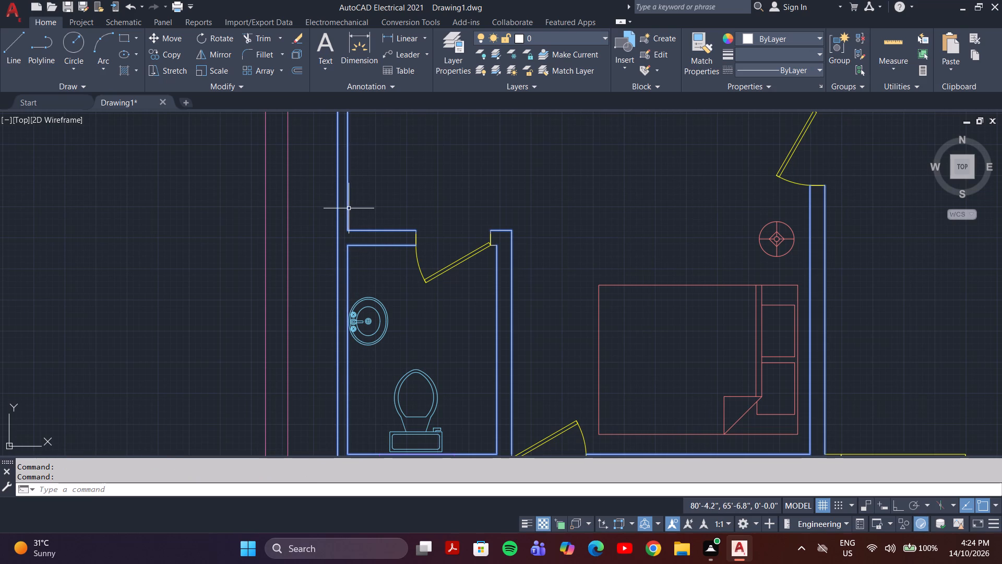
# Add the three outline lines of the top-left balcony projection to the selection.
pyautogui.scroll(-4, 360, 218)
pyautogui.scroll(1, 384, 302)
pyautogui.scroll(-2, 390, 233)
pyautogui.scroll(-1, 397, 140)
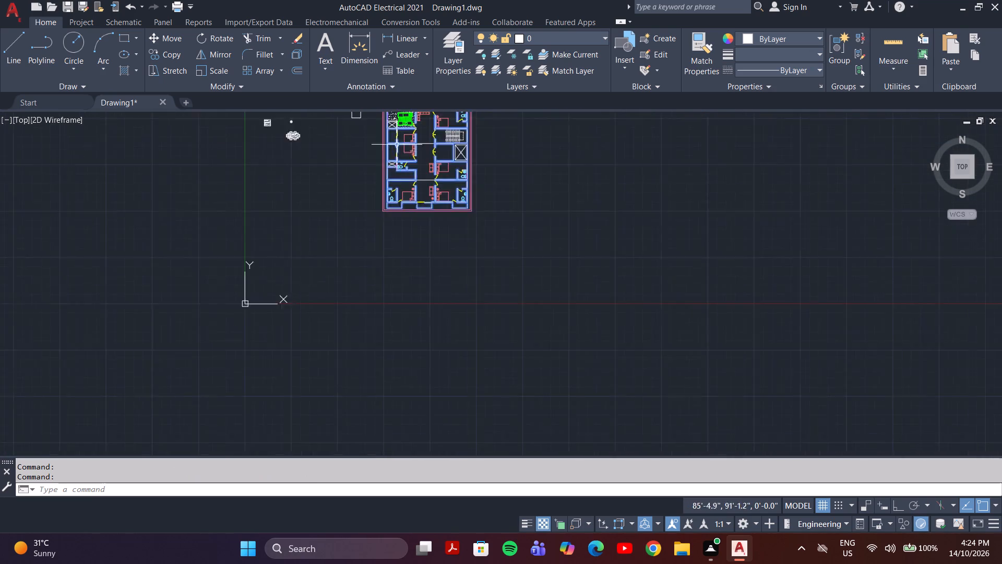
pyautogui.scroll(-3, 397, 148)
pyautogui.scroll(3, 407, 112)
pyautogui.scroll(1, 431, 225)
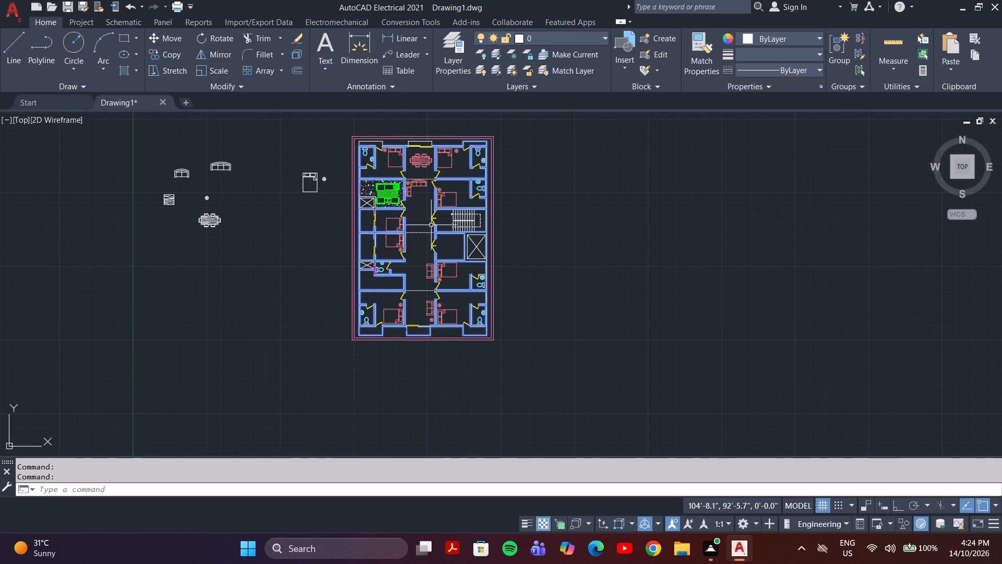
pyautogui.scroll(2, 431, 227)
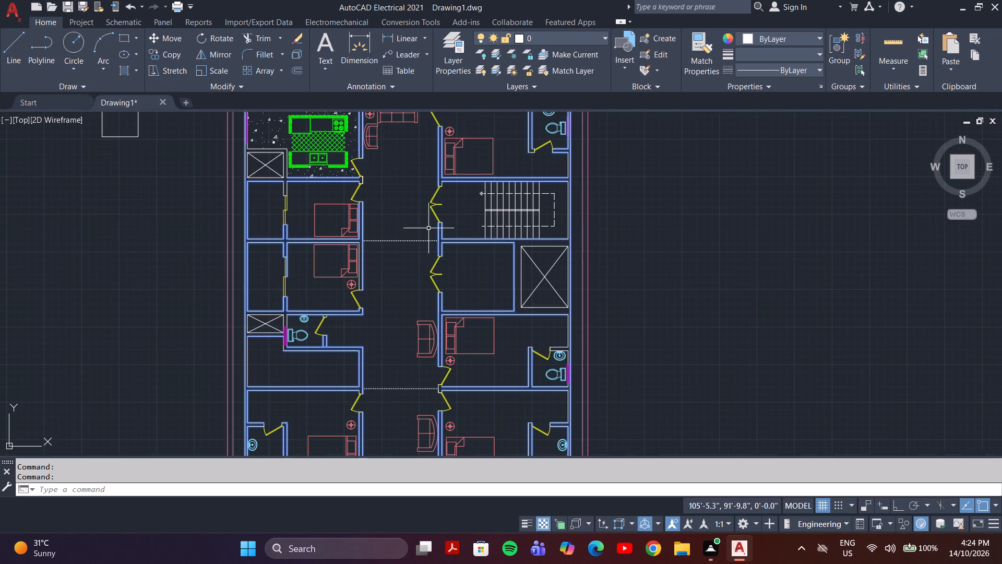
pyautogui.scroll(1, 428, 228)
pyautogui.scroll(-4, 426, 231)
pyautogui.scroll(3, 391, 184)
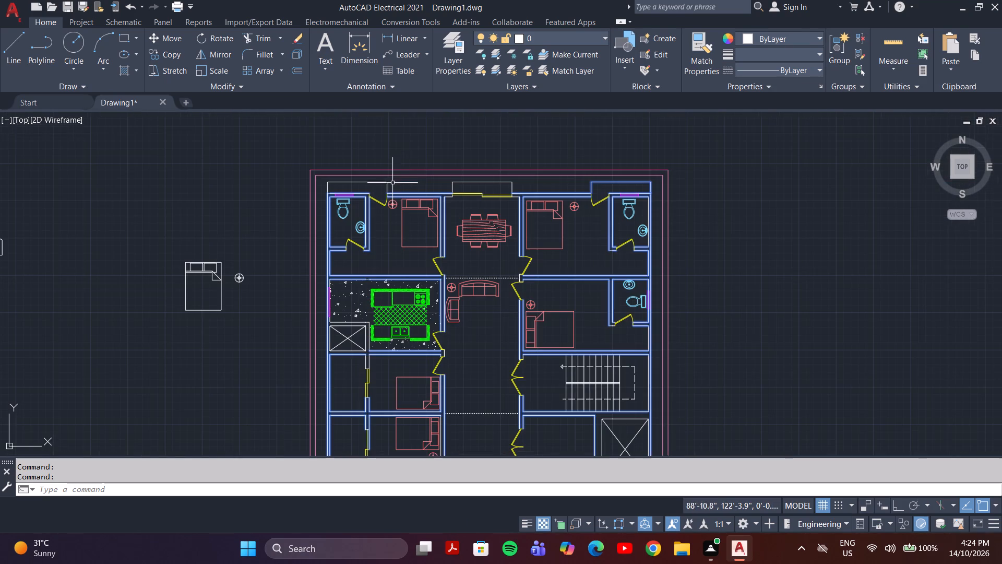
pyautogui.scroll(1, 384, 181)
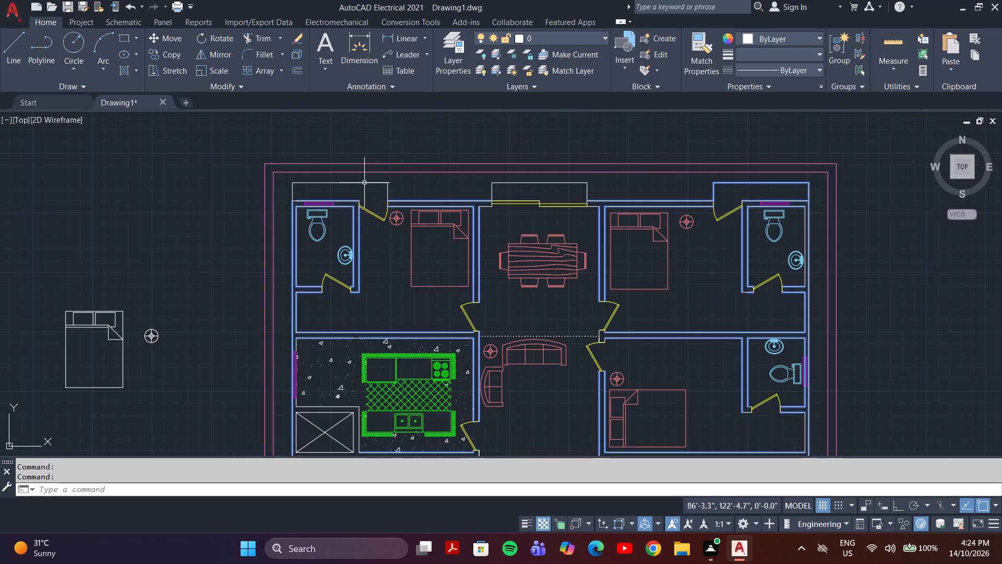
pyautogui.click(366, 183)
pyautogui.click(388, 189)
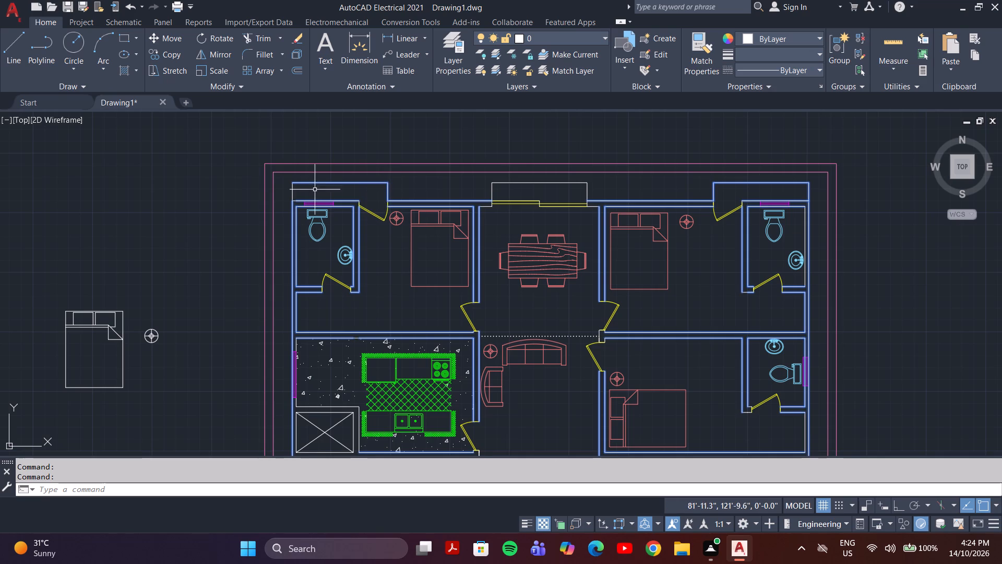
pyautogui.click(293, 191)
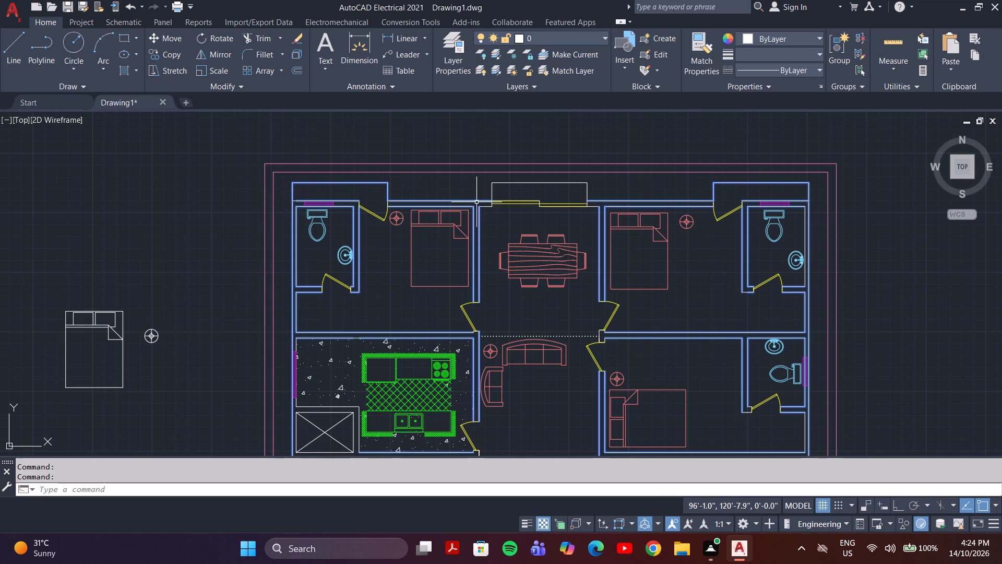
# Add the three outline lines of the top-middle balcony projection above the dining area to the selection.
pyautogui.click(491, 185)
pyautogui.click(505, 184)
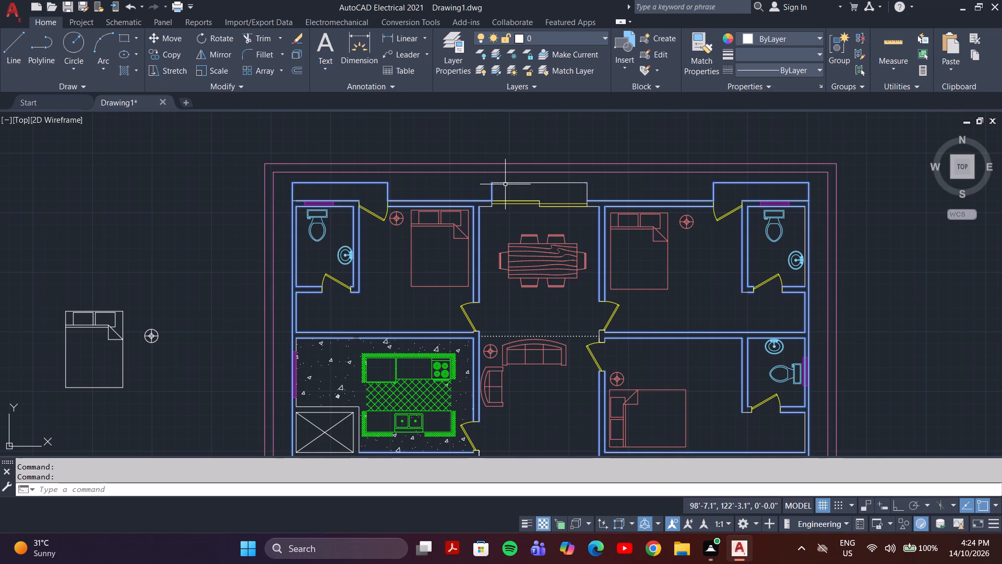
pyautogui.click(589, 190)
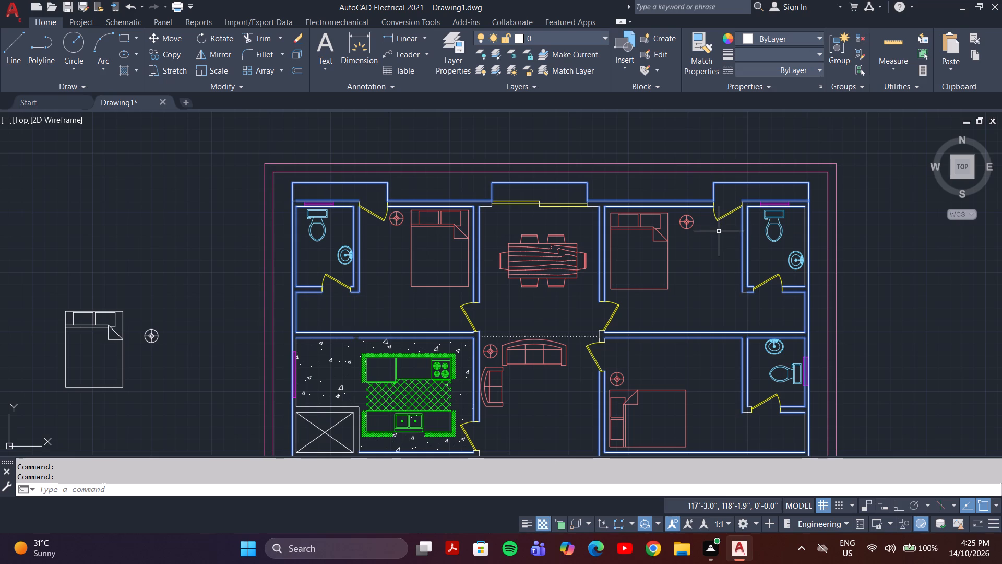
# Assign all selected wall lines to the Inner wall layer and clear the selection.
pyautogui.scroll(-2, 718, 233)
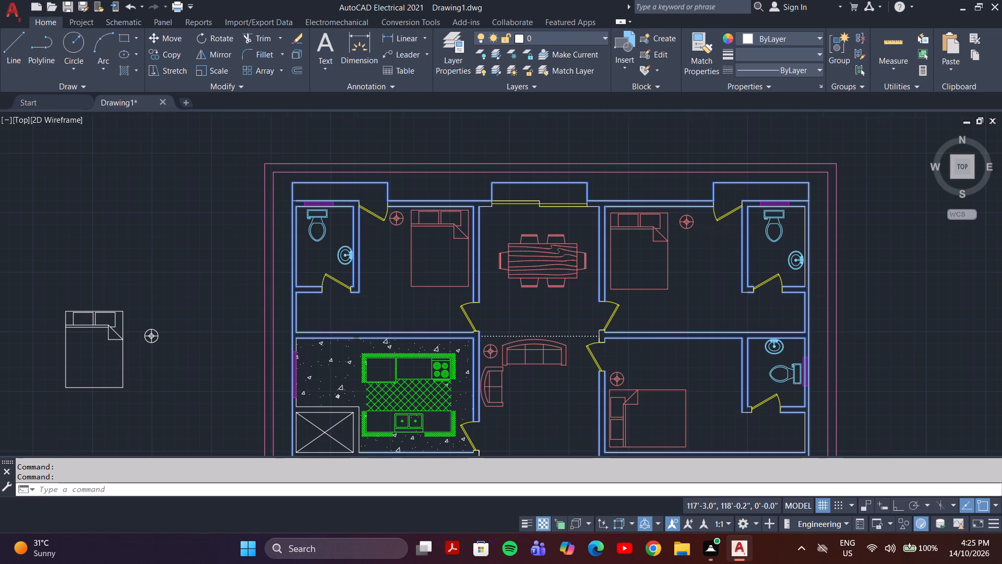
pyautogui.scroll(-2, 718, 233)
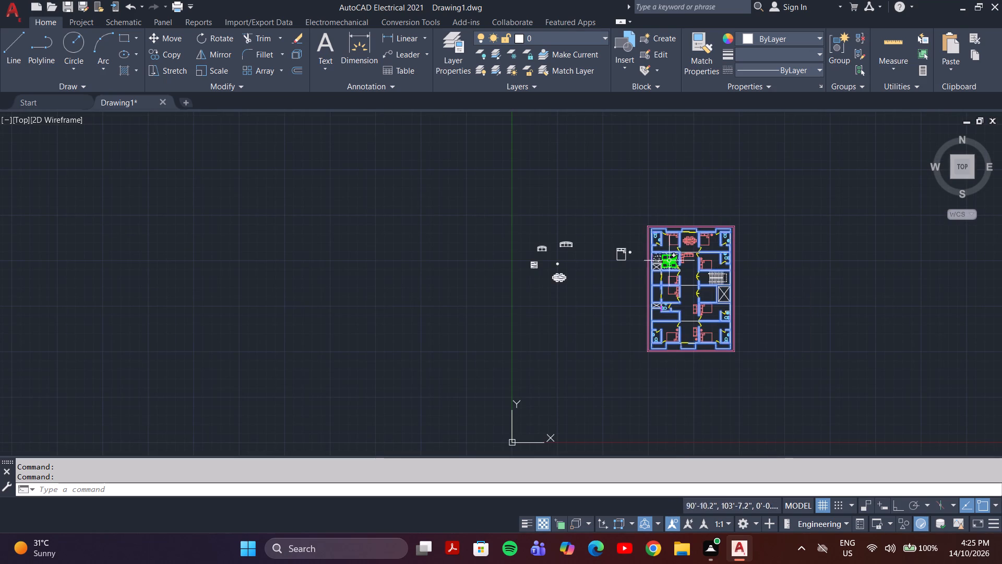
pyautogui.click(424, 40)
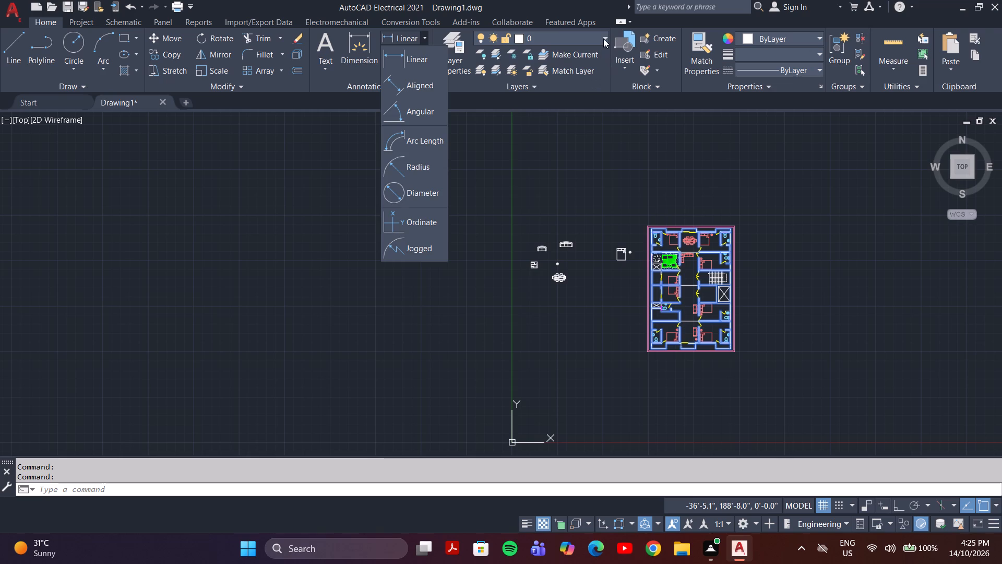
pyautogui.click(603, 39)
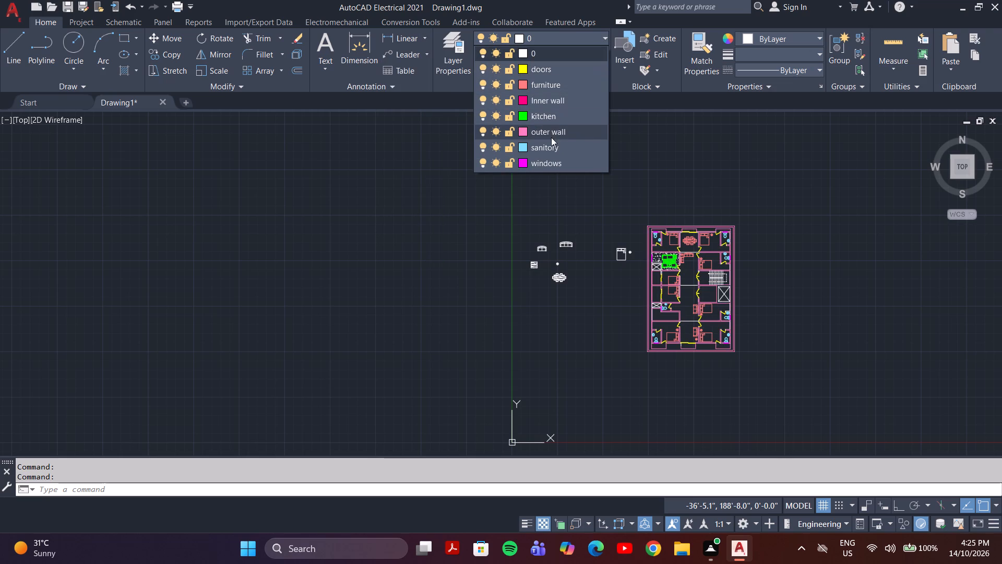
pyautogui.click(550, 98)
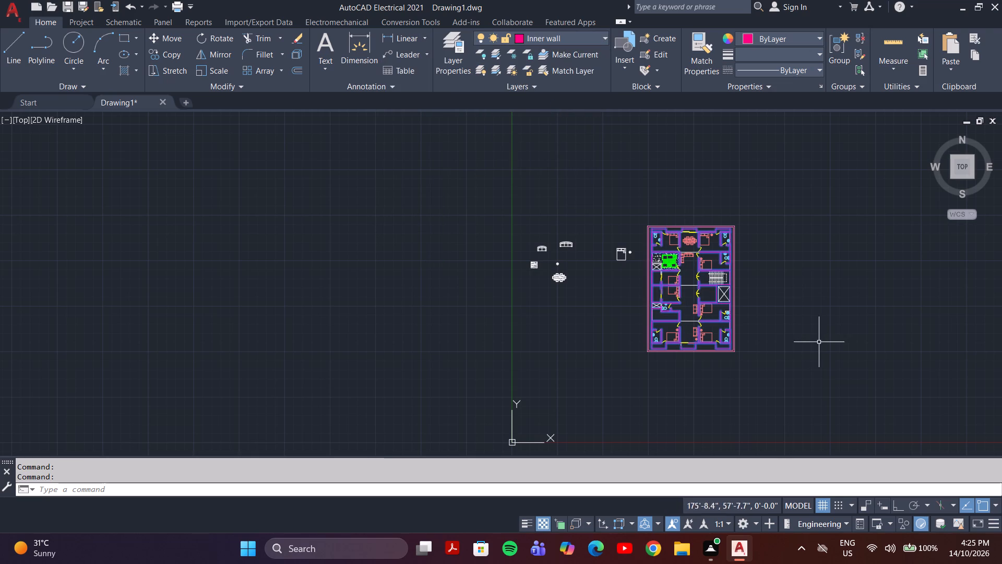
pyautogui.press('Escape')
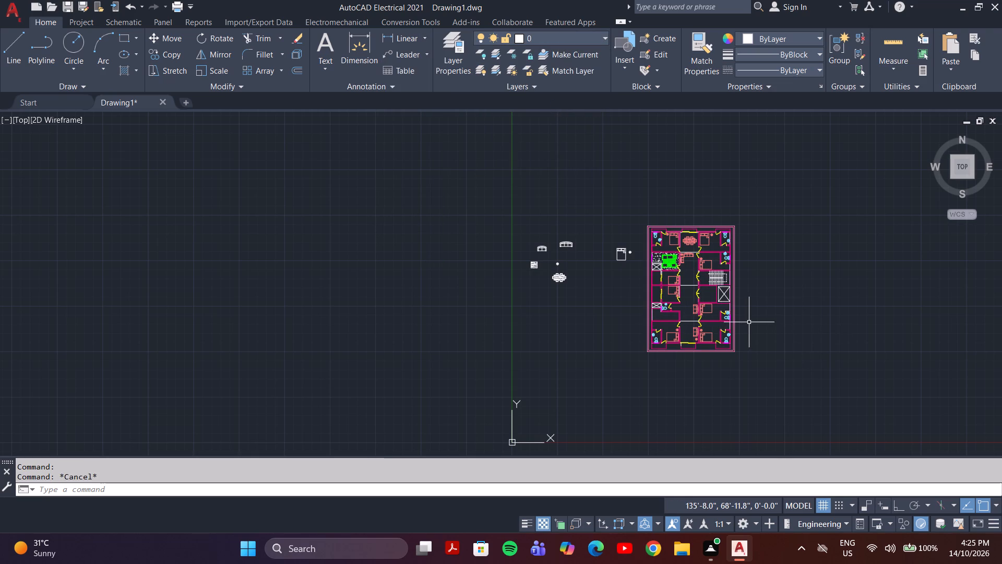
# Select the bedroom-side wall line along the corridor in the middle-left bedroom just below the upper dotted corridor line.
pyautogui.scroll(4, 758, 320)
pyautogui.scroll(-2, 707, 296)
pyautogui.scroll(-1, 697, 196)
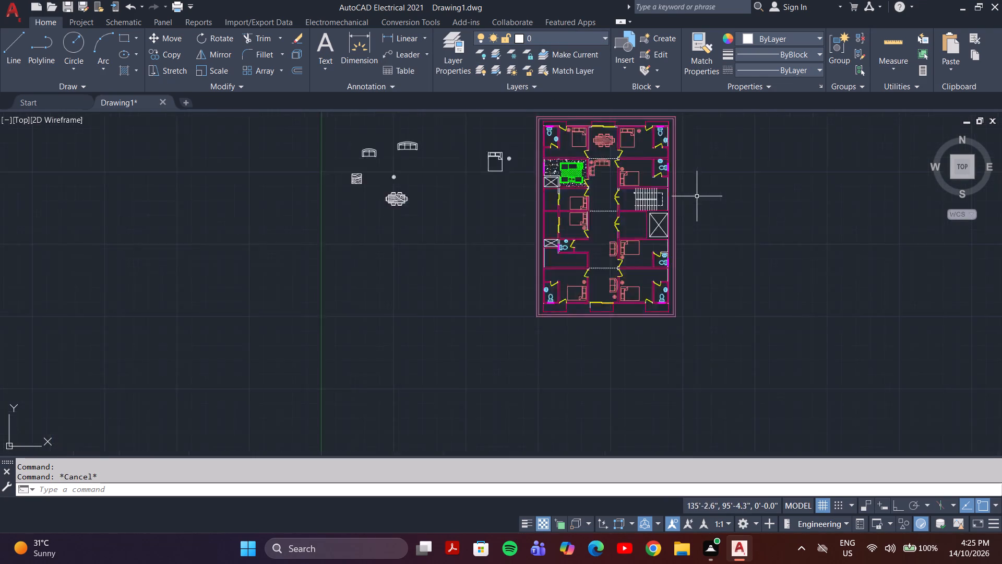
pyautogui.scroll(-1, 697, 199)
pyautogui.scroll(2, 693, 164)
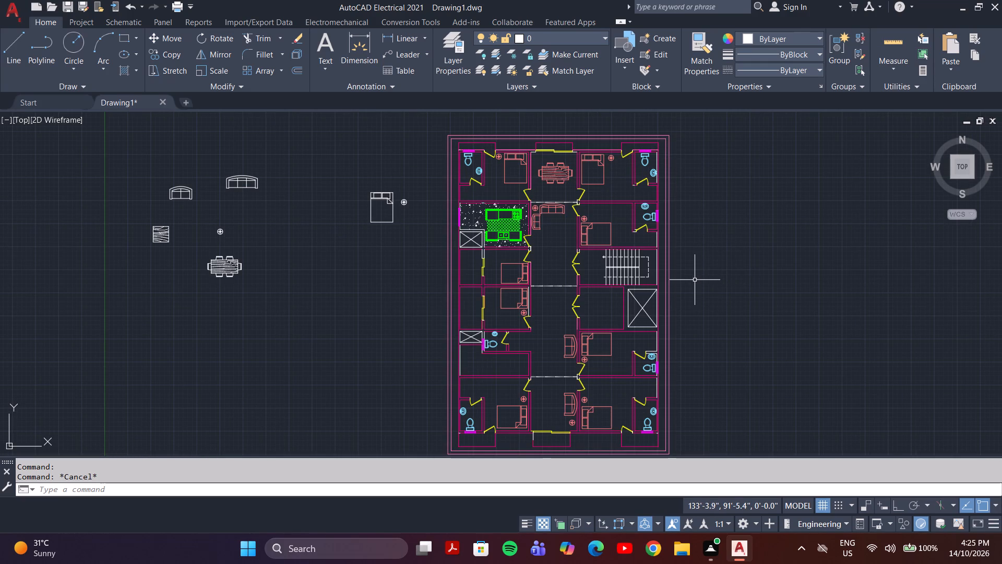
pyautogui.scroll(3, 529, 293)
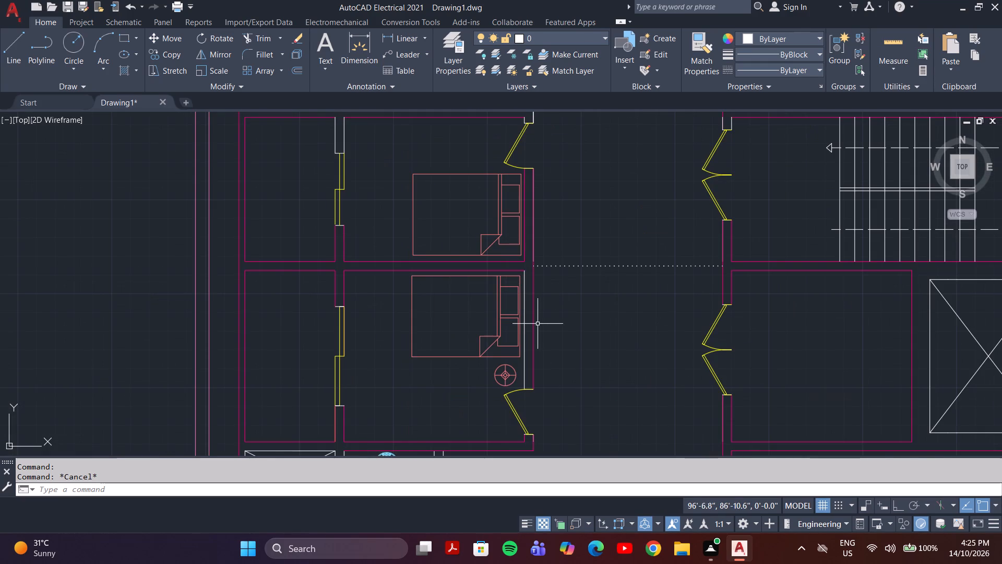
pyautogui.click(523, 326)
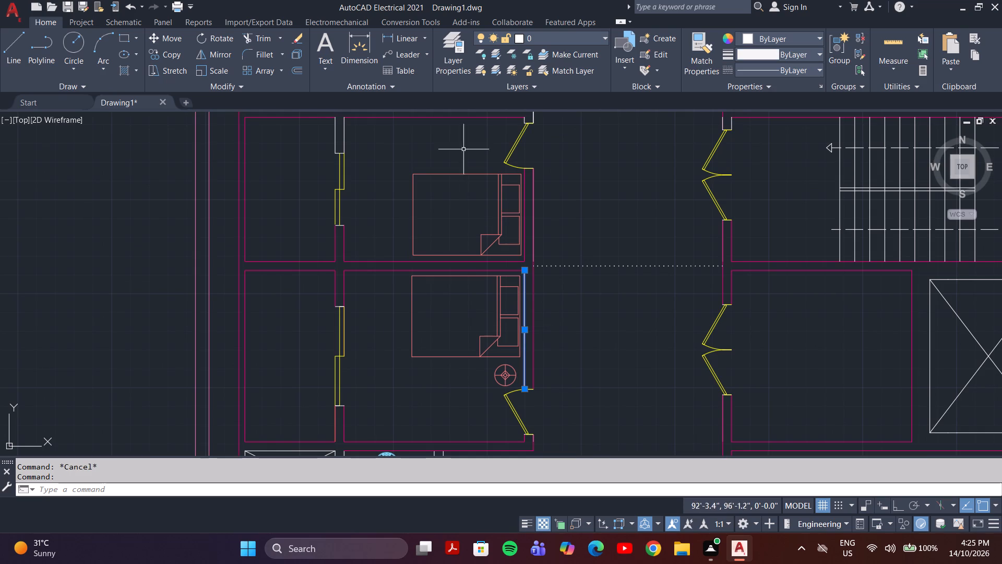
# Add the exterior wall's inner face and the bathroom's upper wall line in the right-hand bedroom below the crossed shaft to the selection.
pyautogui.scroll(-4, 579, 215)
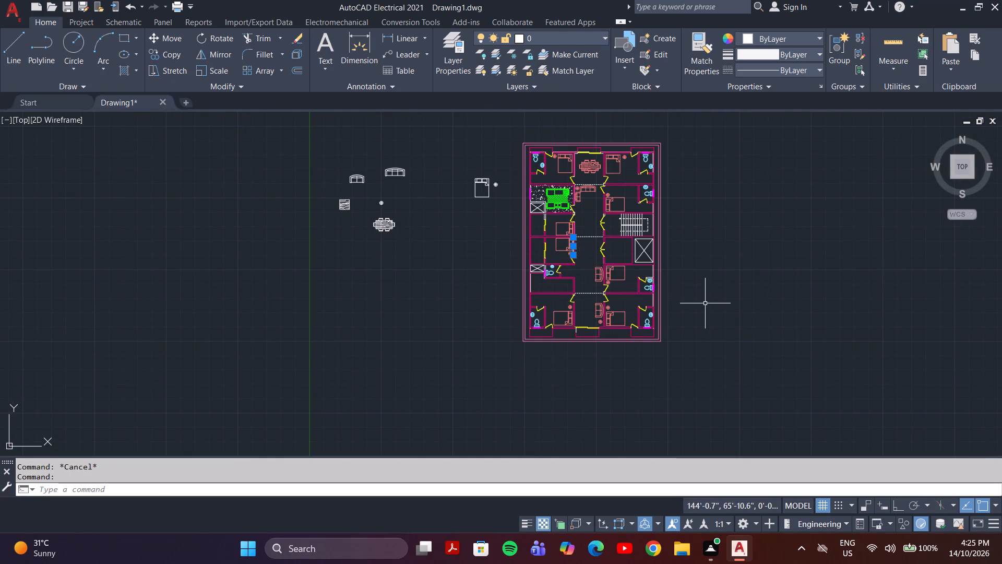
pyautogui.scroll(4, 676, 286)
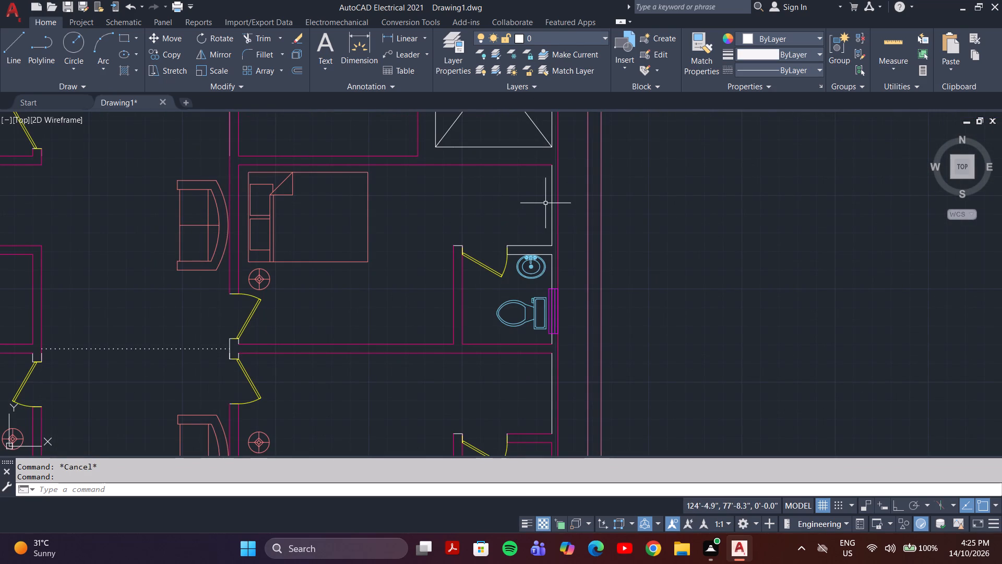
pyautogui.click(553, 201)
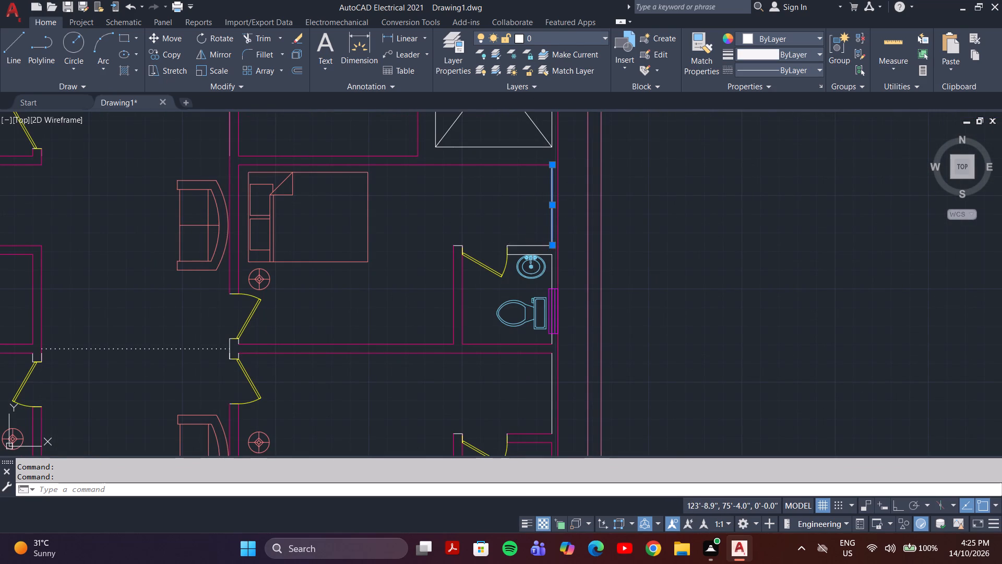
pyautogui.click(533, 245)
# Add the bottom-right bedroom's exterior wall inner face and the short wall end beside its bathroom door to the selection.
pyautogui.scroll(-4, 534, 244)
pyautogui.scroll(4, 541, 292)
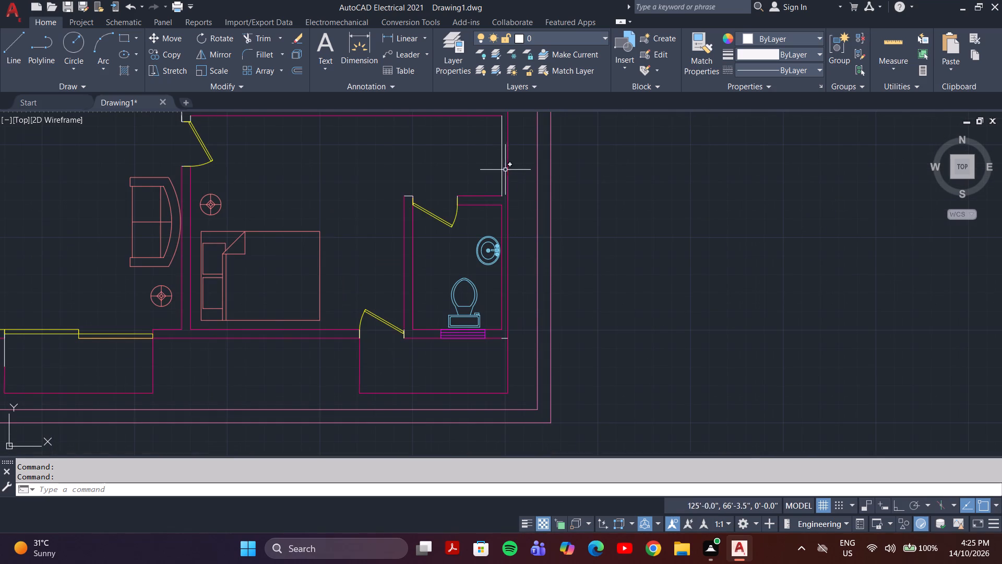
pyautogui.click(501, 175)
pyautogui.scroll(1, 393, 207)
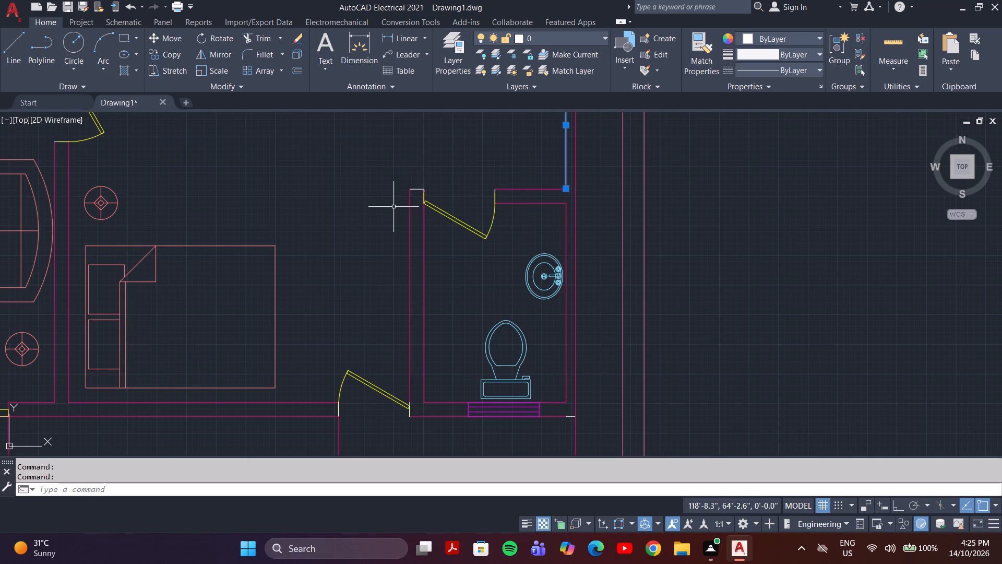
pyautogui.click(414, 190)
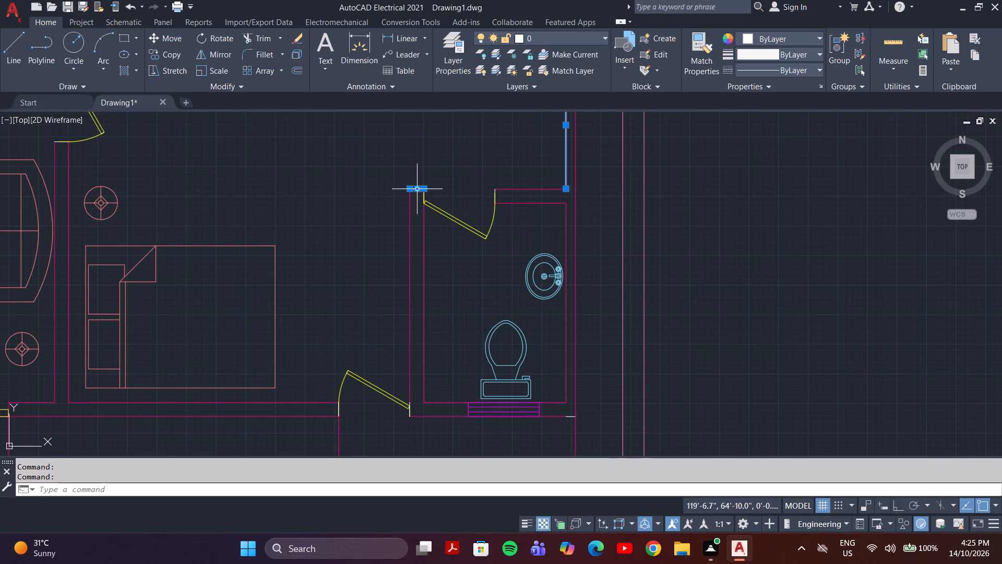
# Add the short wall line at the bottom-right bathroom's outer corner and the jamb line between that bathroom and the balcony door to the selection.
pyautogui.scroll(-4, 419, 189)
pyautogui.scroll(3, 404, 241)
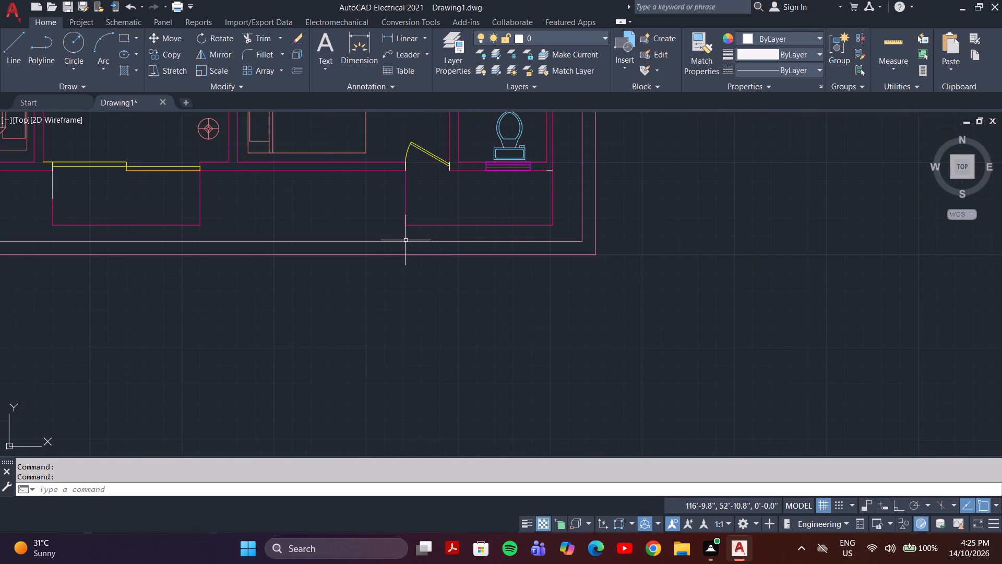
pyautogui.scroll(2, 440, 186)
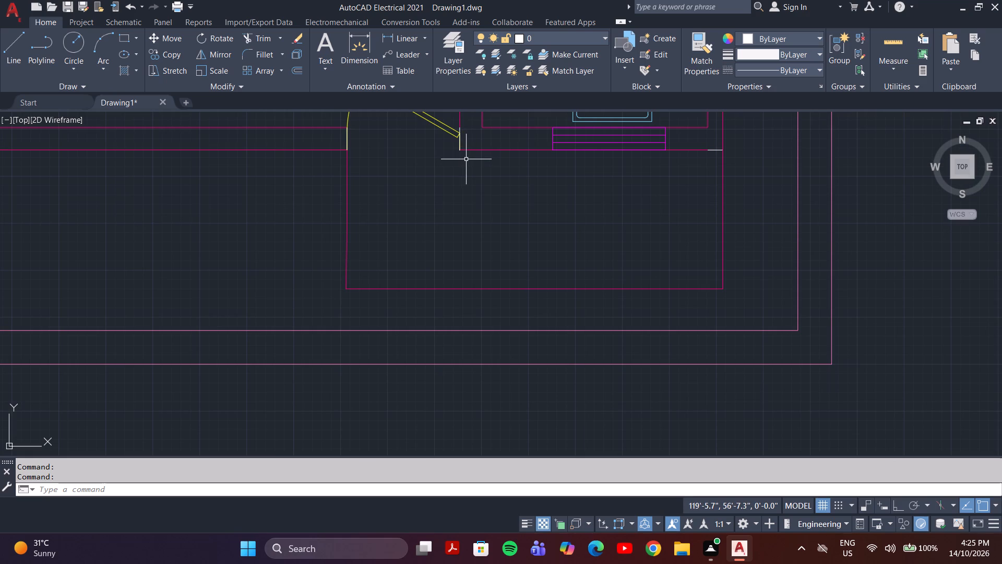
pyautogui.click(712, 152)
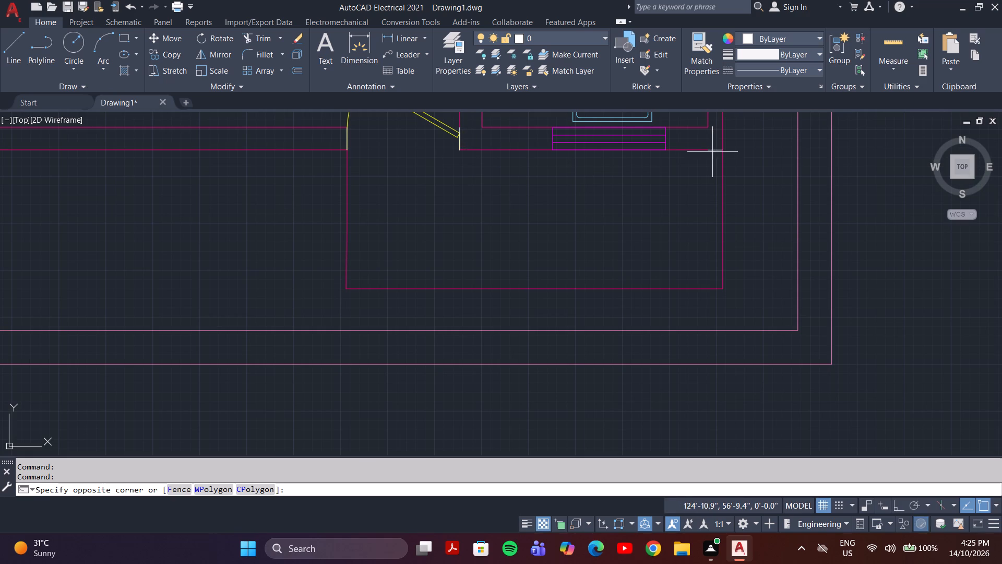
pyautogui.click(714, 149)
pyautogui.scroll(1, 712, 156)
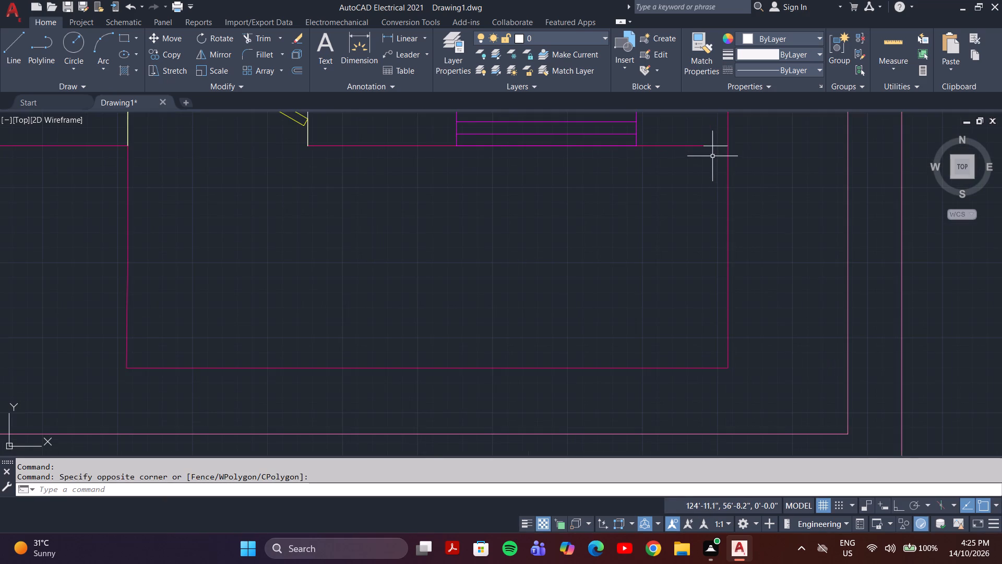
pyautogui.click(714, 145)
pyautogui.scroll(-4, 420, 155)
pyautogui.scroll(5, 392, 152)
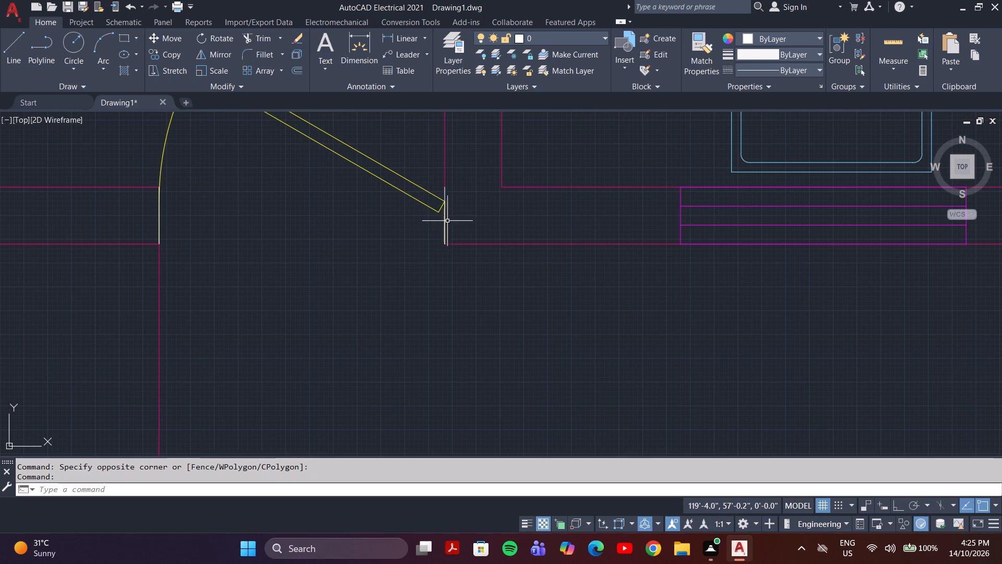
pyautogui.click(445, 191)
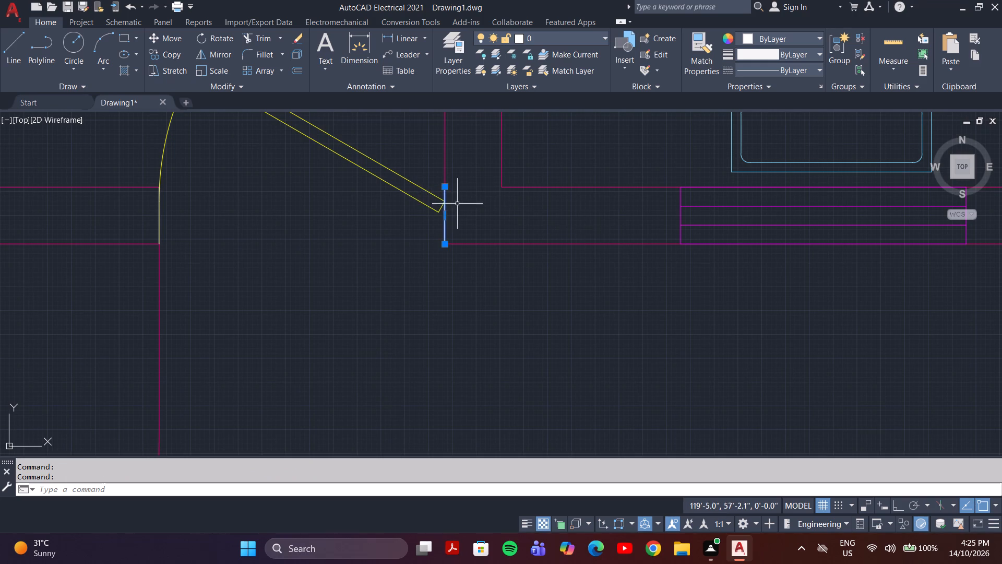
# Add the left side line of the bottom-middle balcony beside the sliding door to the selection.
pyautogui.scroll(-4, 457, 204)
pyautogui.scroll(3, 420, 195)
pyautogui.scroll(-5, 415, 199)
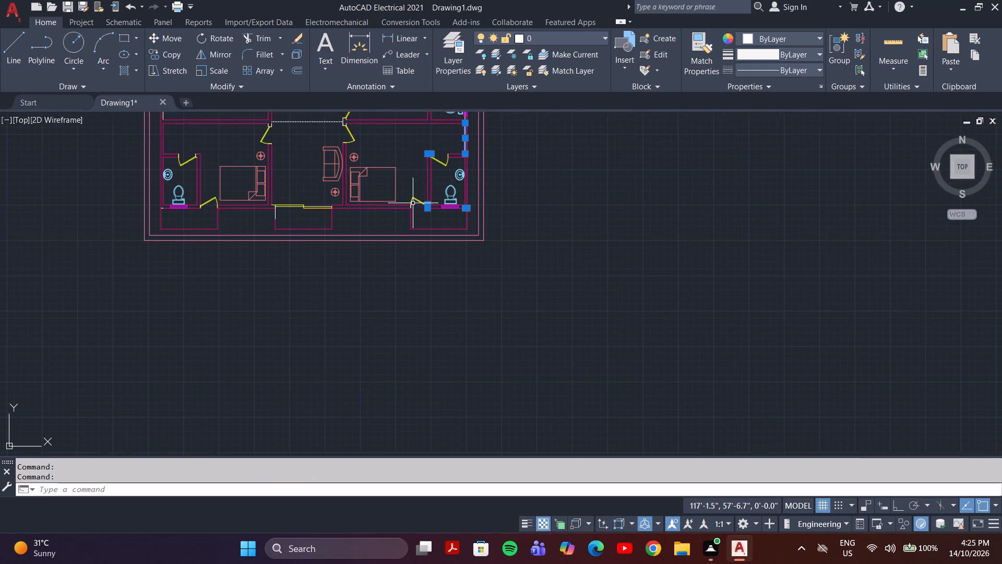
pyautogui.scroll(-1, 376, 210)
pyautogui.scroll(5, 306, 207)
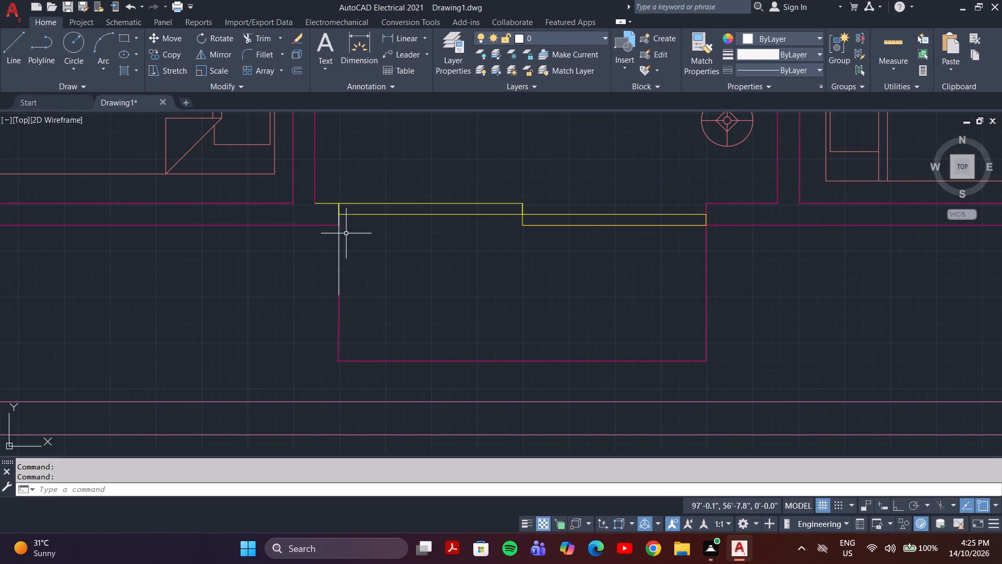
pyautogui.click(337, 239)
# Add the bottom-left bathroom's door jamb line and the short wall line at its outer bottom corner to the selection.
pyautogui.scroll(-5, 339, 235)
pyautogui.scroll(-2, 276, 213)
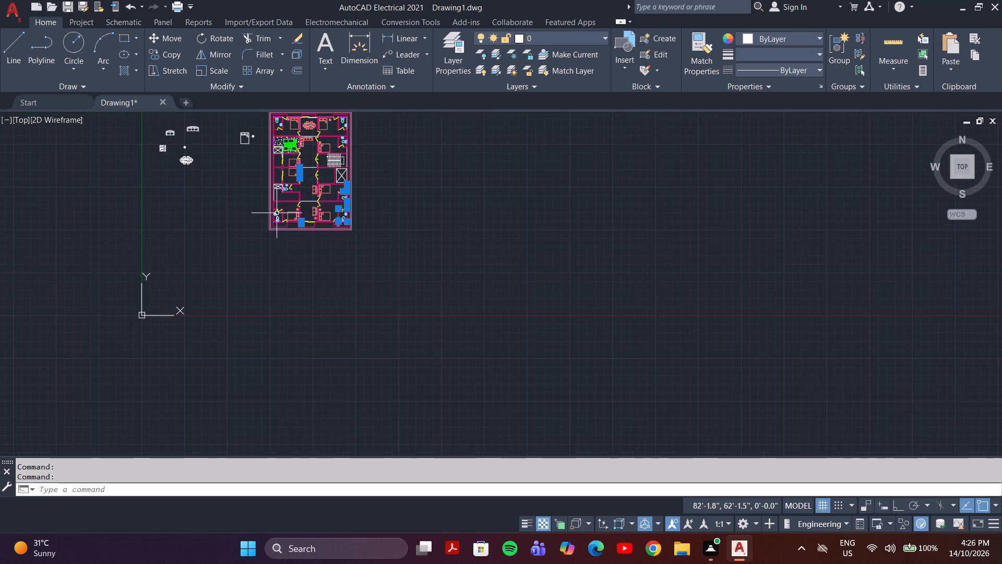
pyautogui.scroll(6, 277, 203)
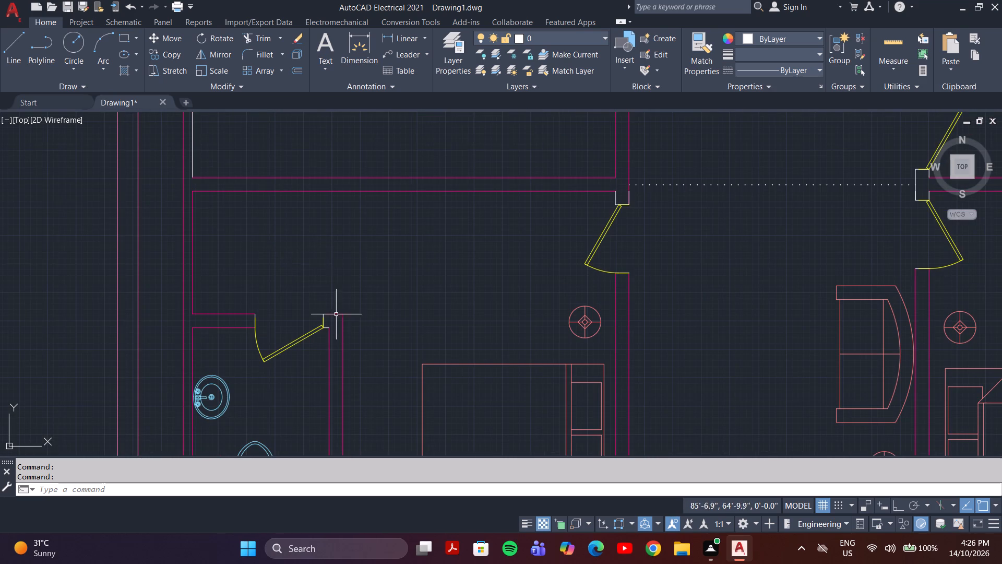
pyautogui.scroll(3, 325, 319)
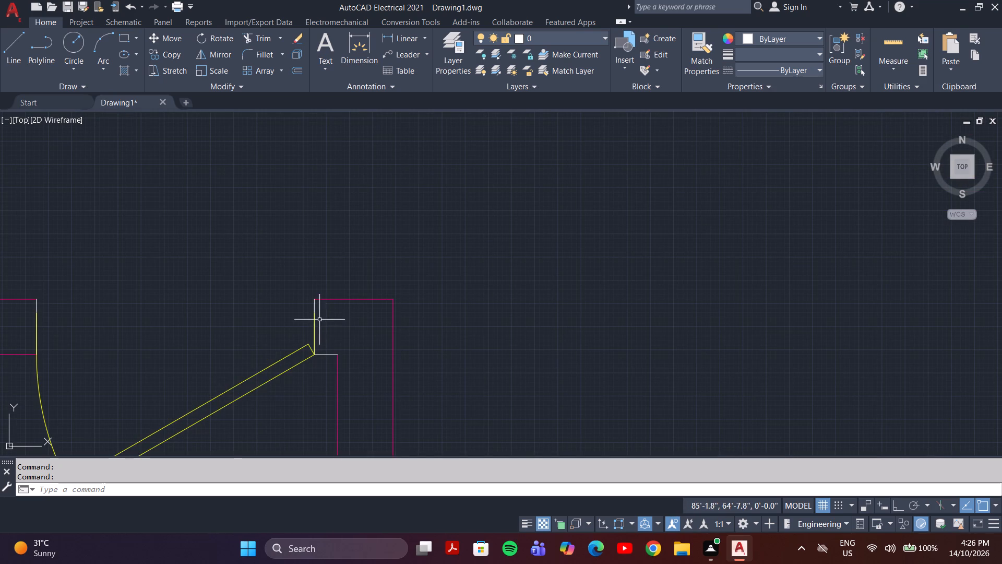
pyautogui.click(314, 304)
pyautogui.scroll(-6, 317, 302)
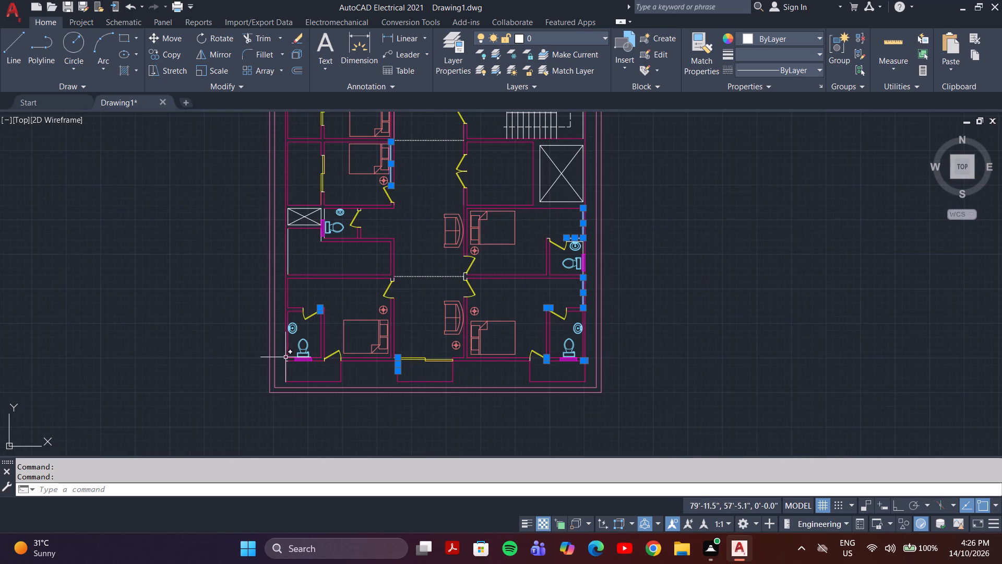
pyautogui.scroll(3, 284, 376)
pyautogui.scroll(3, 238, 295)
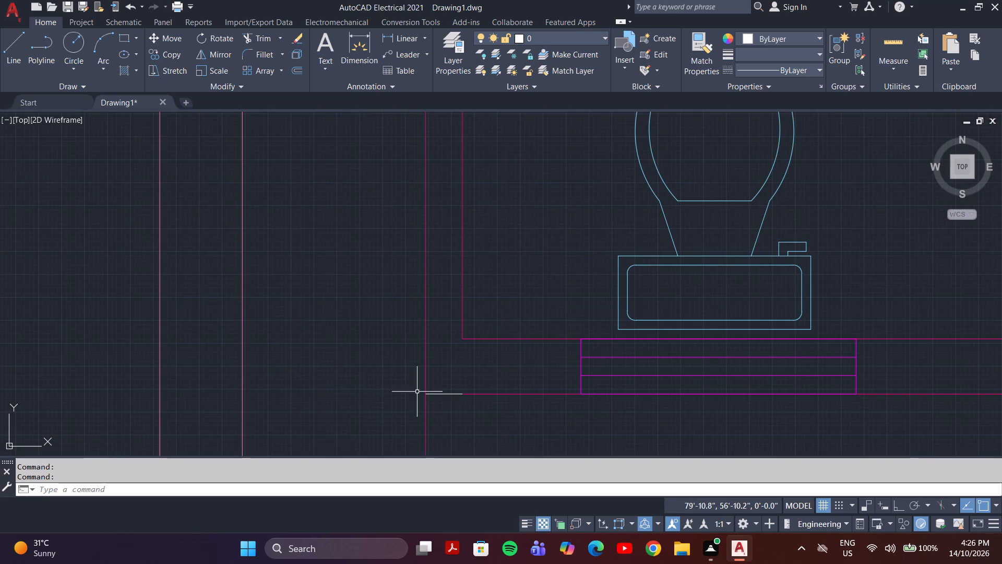
pyautogui.click(431, 393)
# Add the two short vertical wall lines above the bottom-left bedroom's corridor door to the selection.
pyautogui.scroll(-6, 449, 347)
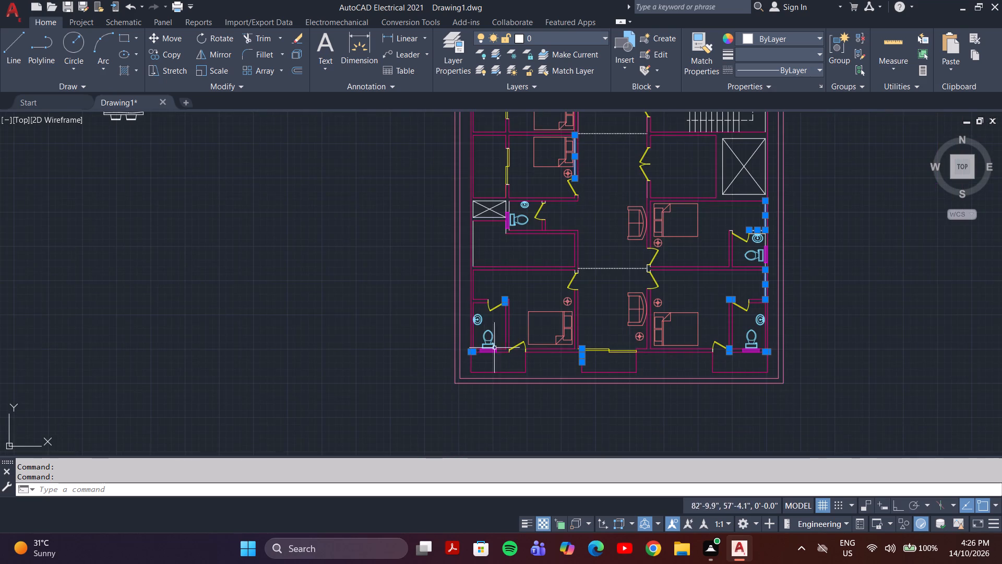
pyautogui.scroll(2, 579, 286)
pyautogui.scroll(2, 591, 230)
pyautogui.scroll(3, 559, 279)
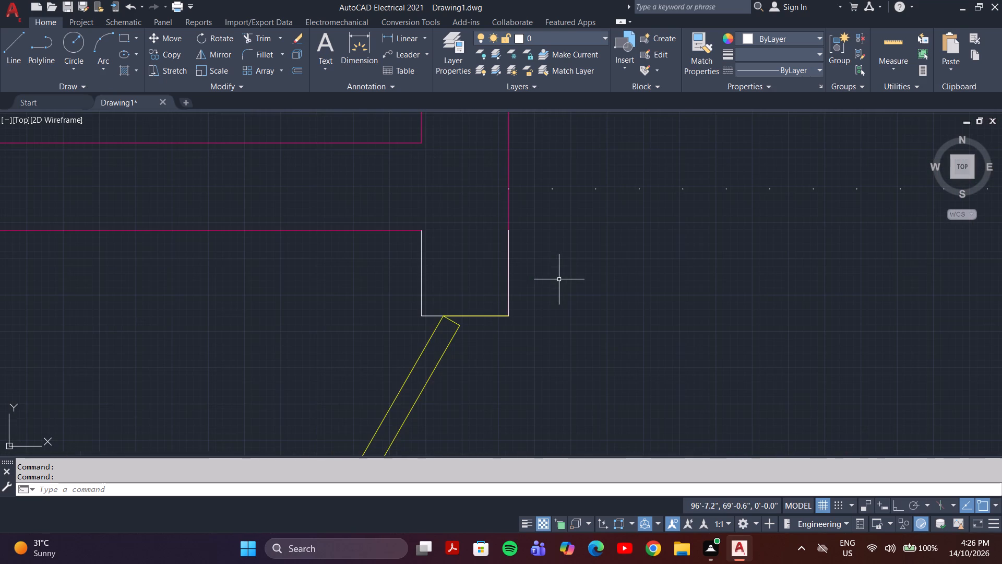
pyautogui.click(508, 270)
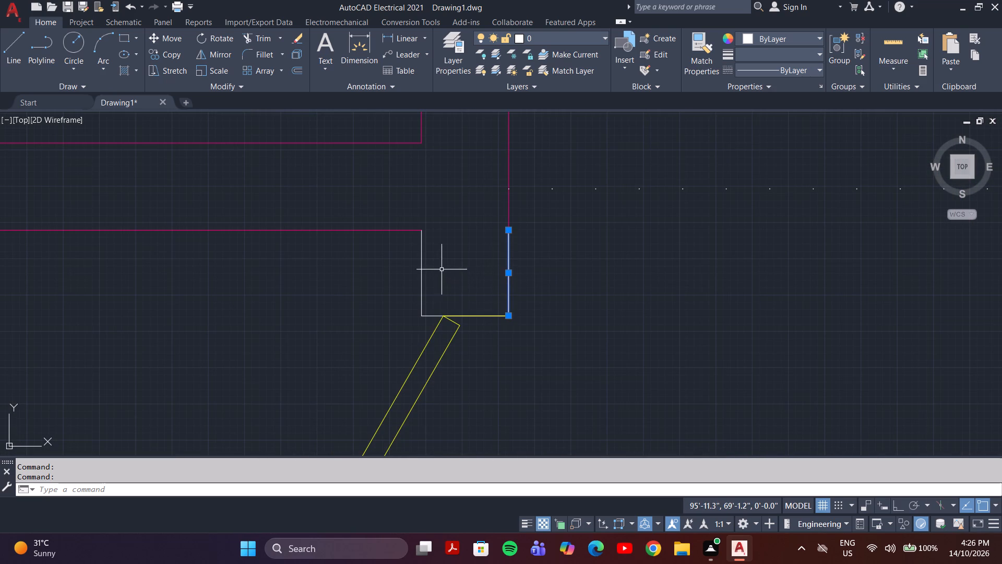
pyautogui.click(420, 266)
# Add the short wall end line beside the bathroom door in the right-hand bedroom below the crossed shaft to the selection.
pyautogui.scroll(-6, 425, 265)
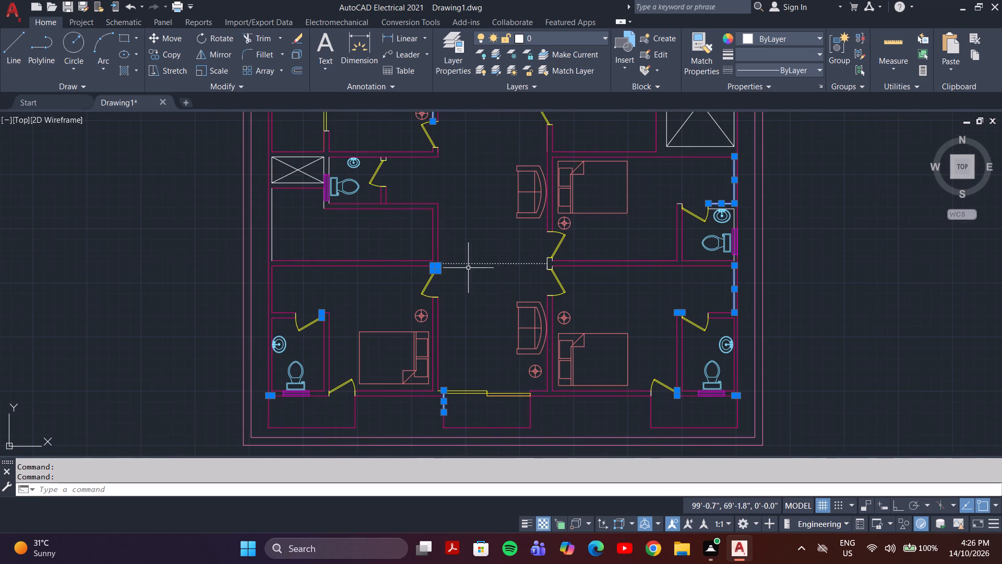
pyautogui.scroll(2, 724, 206)
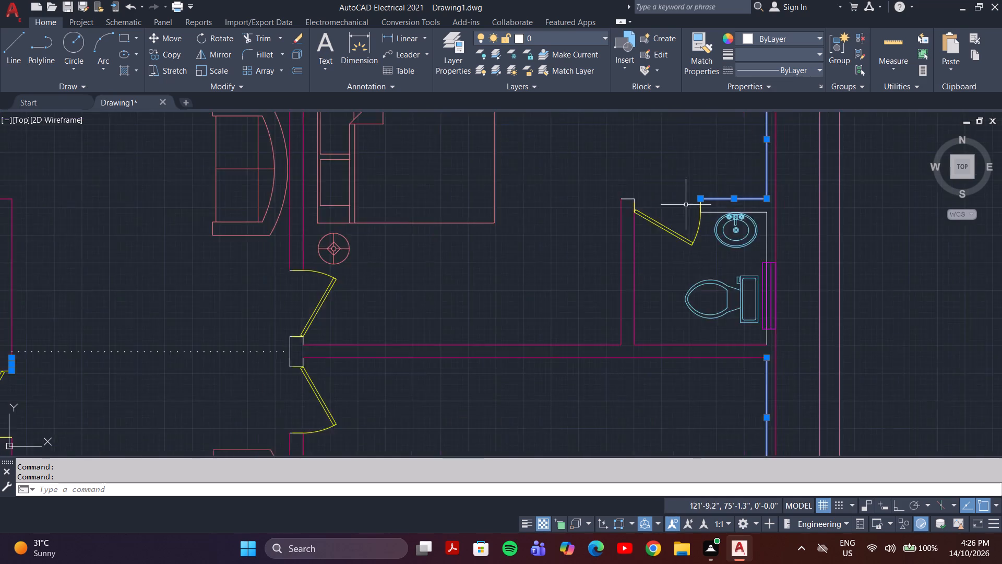
pyautogui.scroll(1, 686, 205)
pyautogui.scroll(1, 579, 201)
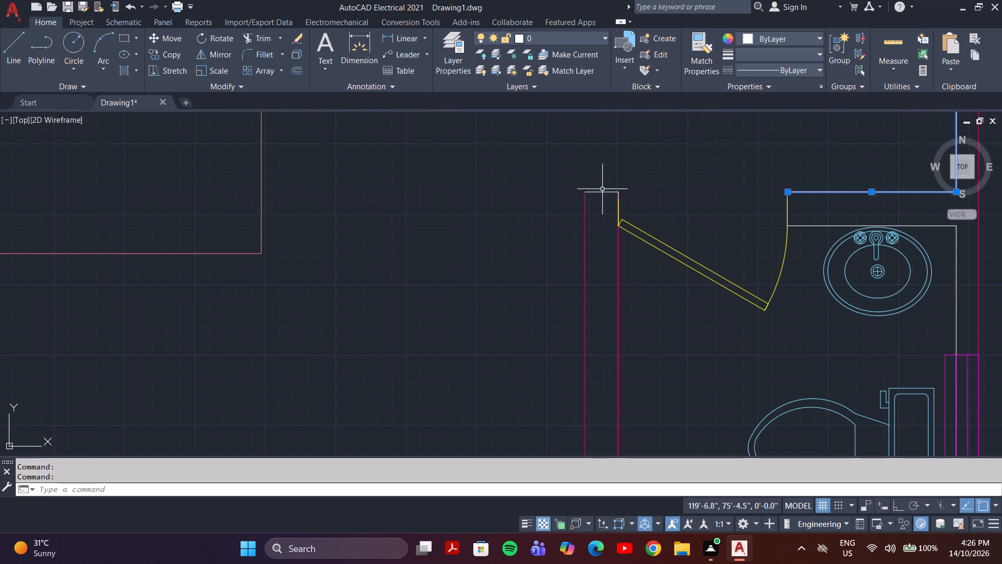
pyautogui.click(602, 193)
# Add the two short vertical wall lines above the middle-left bathroom's door to the selection.
pyautogui.scroll(-5, 595, 201)
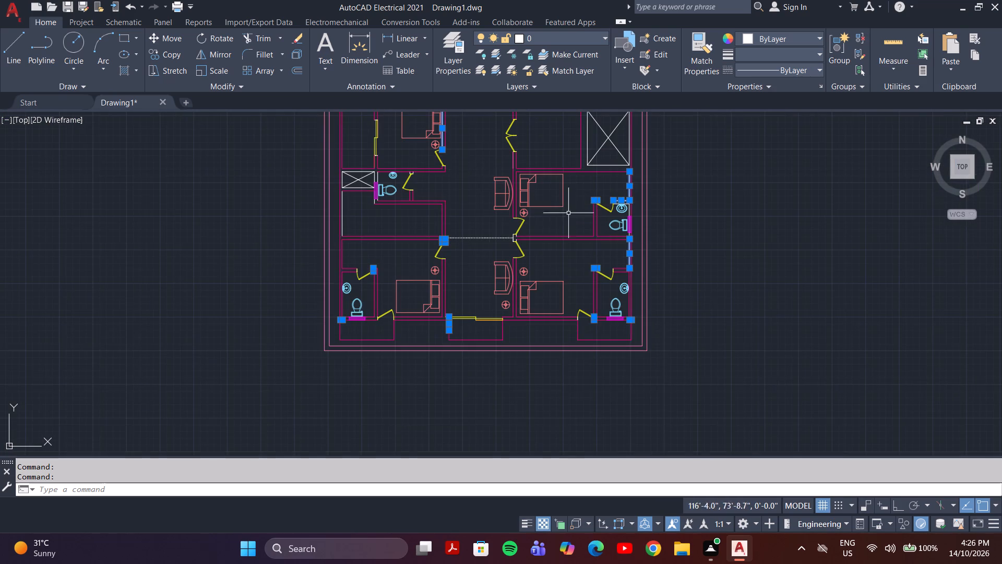
pyautogui.scroll(-1, 383, 197)
pyautogui.scroll(5, 393, 171)
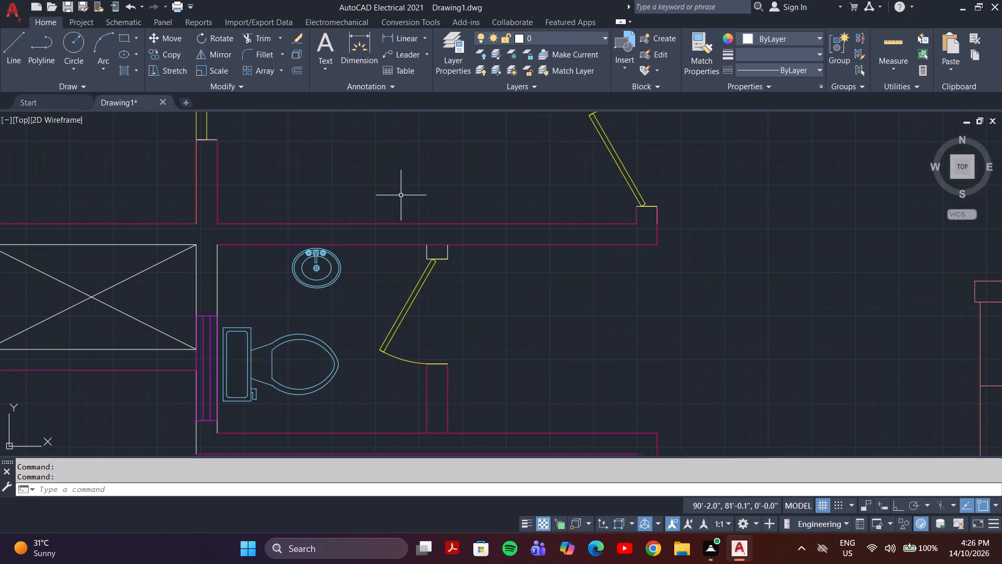
pyautogui.click(426, 254)
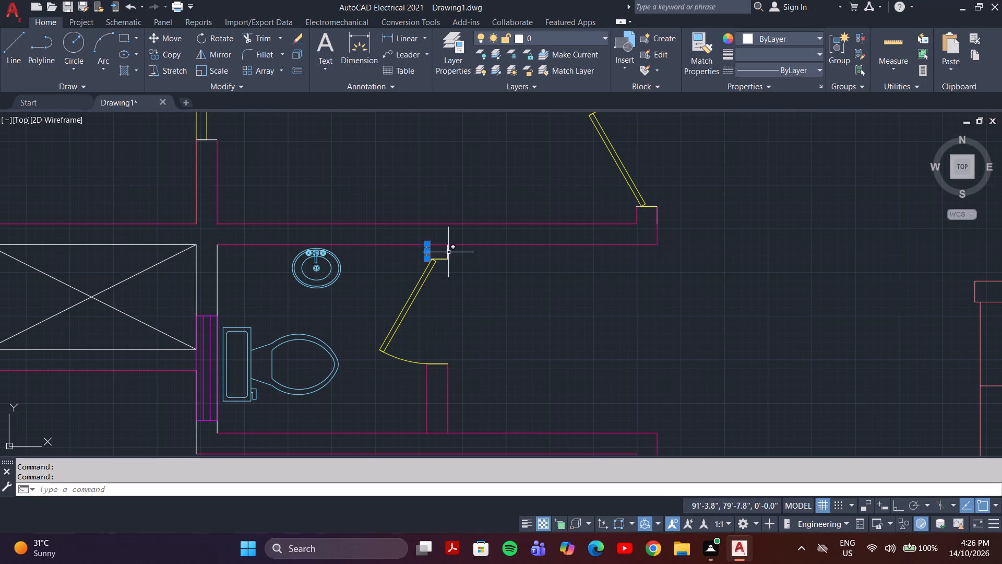
pyautogui.click(448, 252)
# Add the inner face of the left exterior wall in the room below the lower-left crossed shaft to the selection.
pyautogui.scroll(-5, 448, 252)
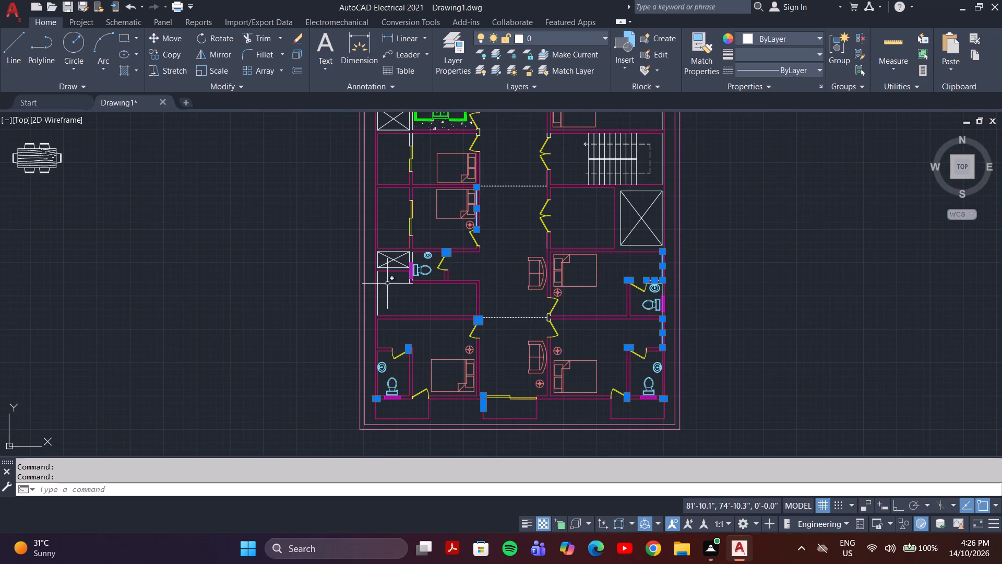
pyautogui.scroll(4, 380, 287)
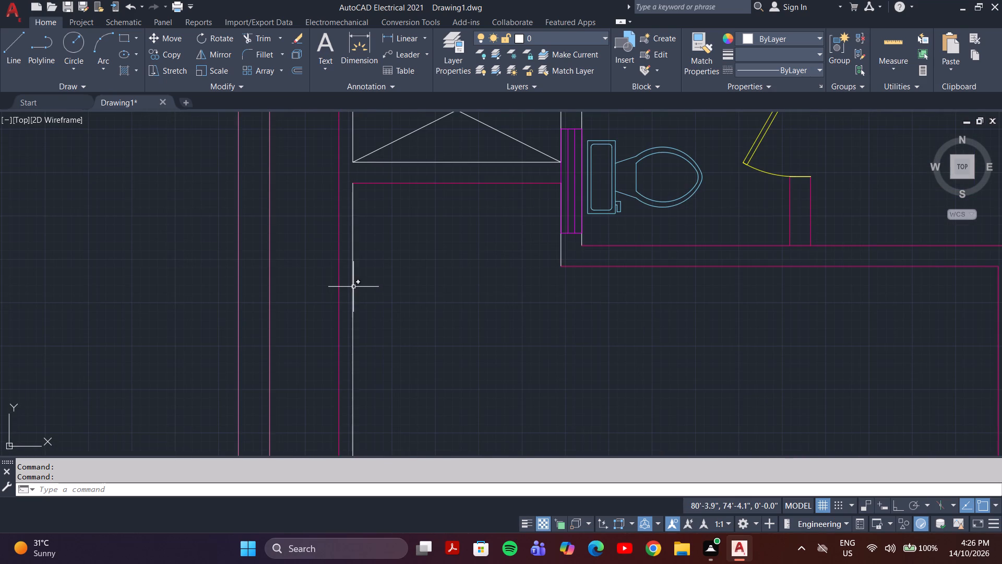
pyautogui.click(353, 287)
pyautogui.scroll(-5, 360, 287)
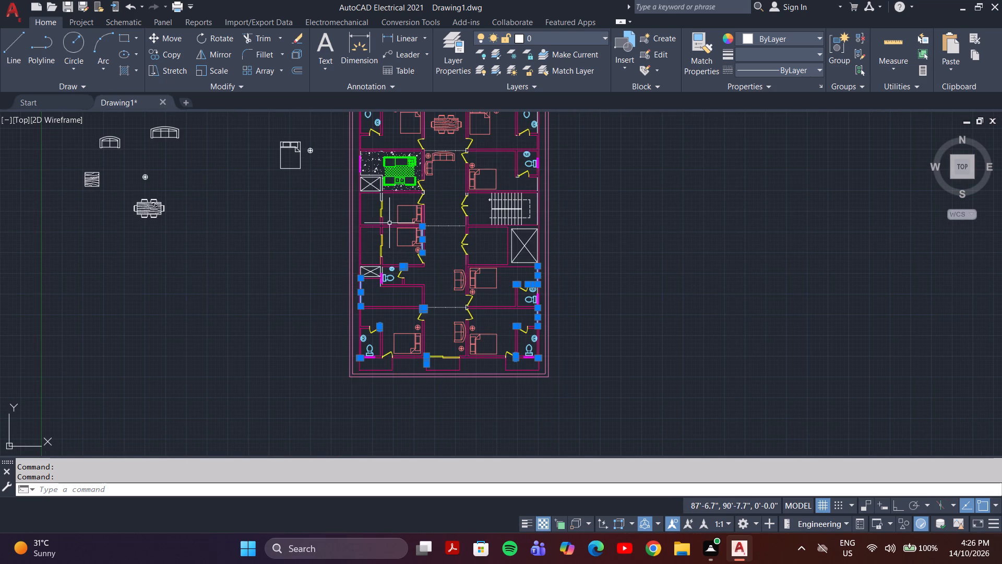
# Add the two short vertical wall lines above the staircase room's double door to the selection.
pyautogui.scroll(5, 461, 197)
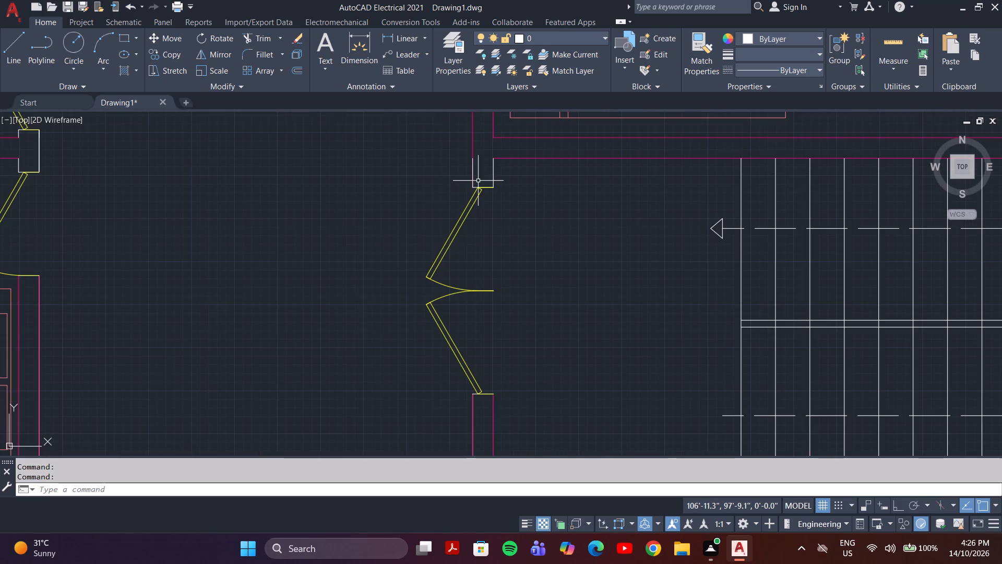
pyautogui.click(493, 176)
pyautogui.click(471, 177)
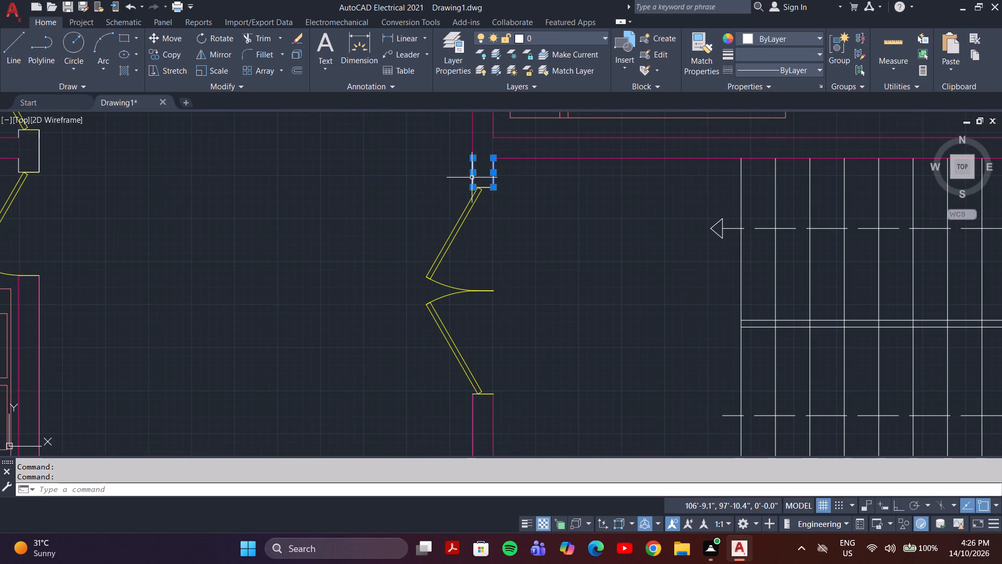
# Add the two vertical wall lines above the sliding door in the room below the upper-left crossed shaft to the selection.
pyautogui.scroll(-5, 472, 182)
pyautogui.scroll(6, 389, 182)
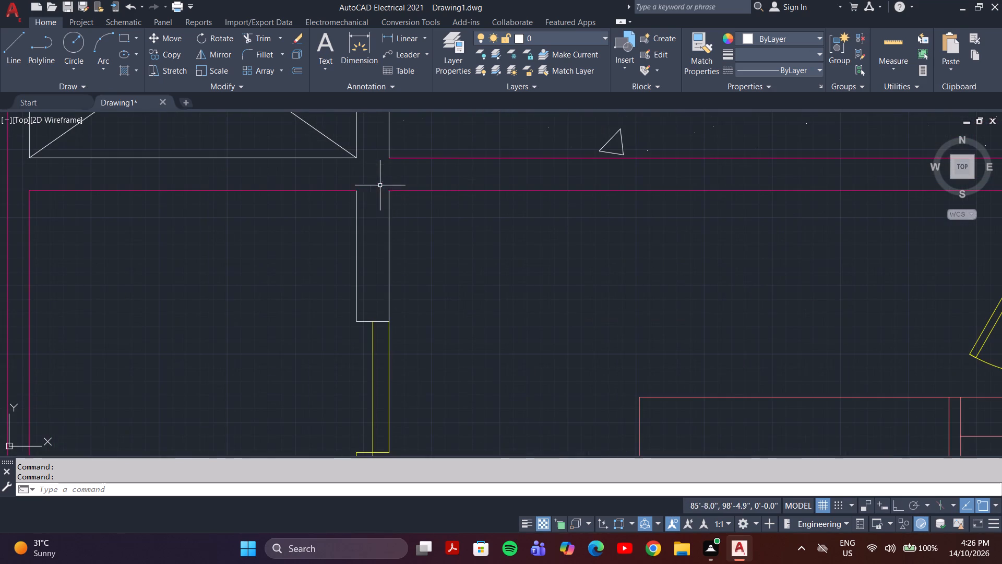
pyautogui.click(357, 228)
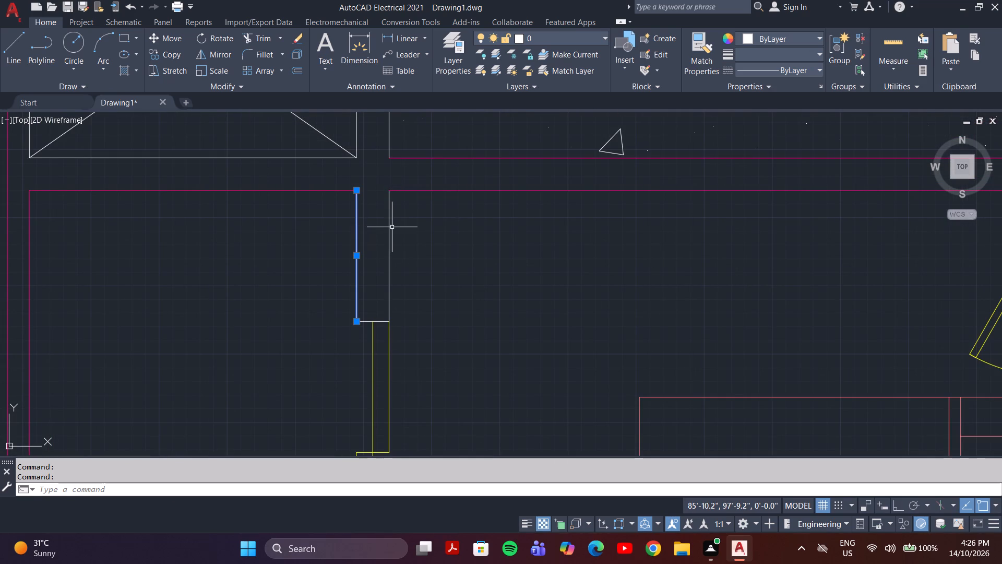
pyautogui.click(392, 227)
pyautogui.click(389, 224)
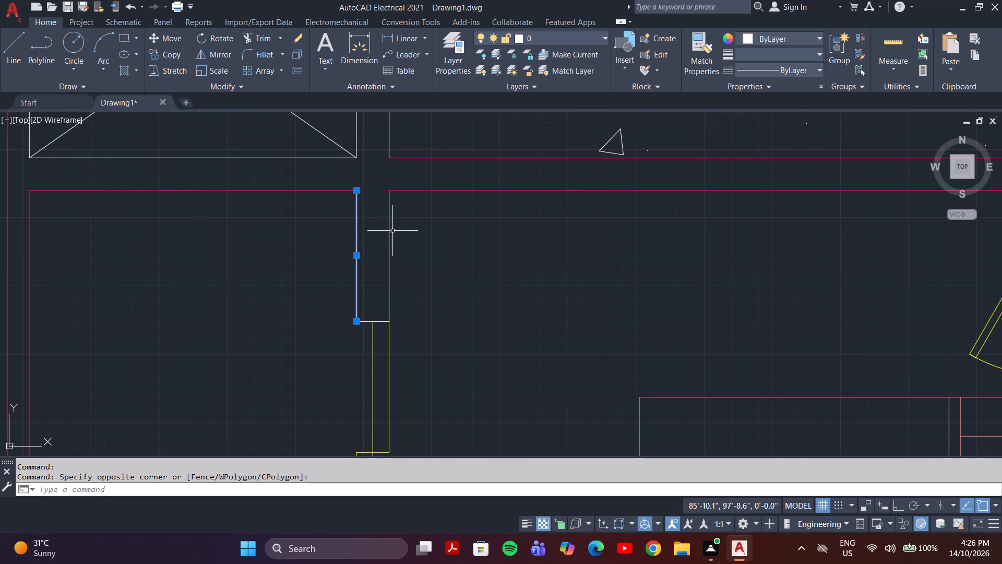
pyautogui.click(387, 228)
# Add the short wall line left of the dining area's top sliding door, the door's middle vertical line and its left jamb line to the selection.
pyautogui.scroll(-5, 391, 231)
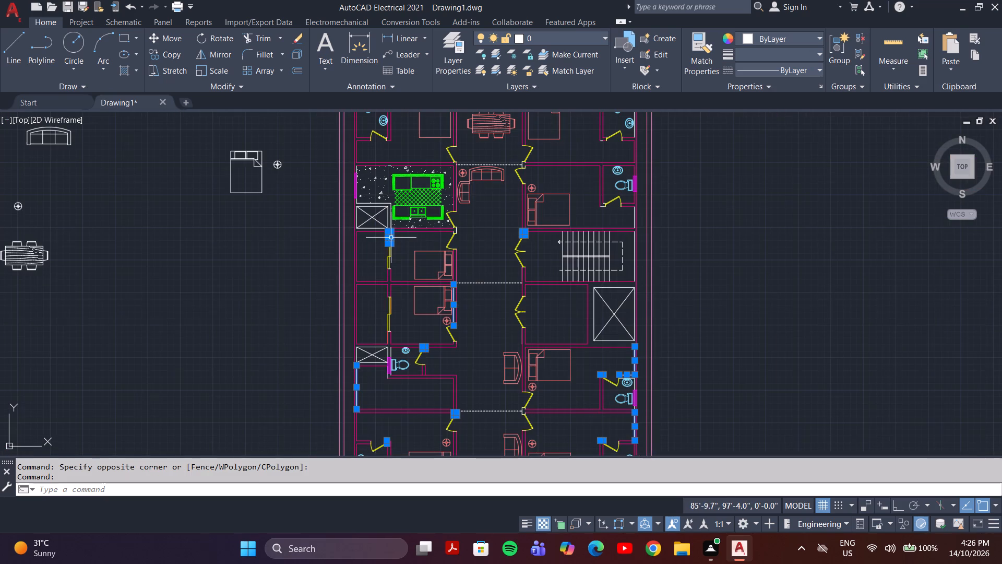
pyautogui.scroll(2, 408, 228)
pyautogui.scroll(-5, 412, 226)
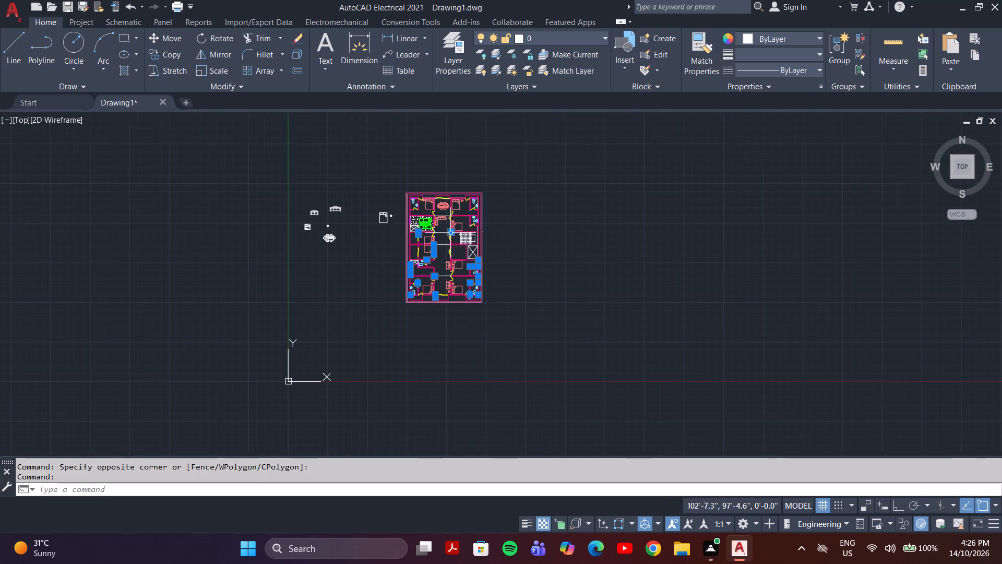
pyautogui.scroll(2, 487, 189)
pyautogui.scroll(1, 391, 288)
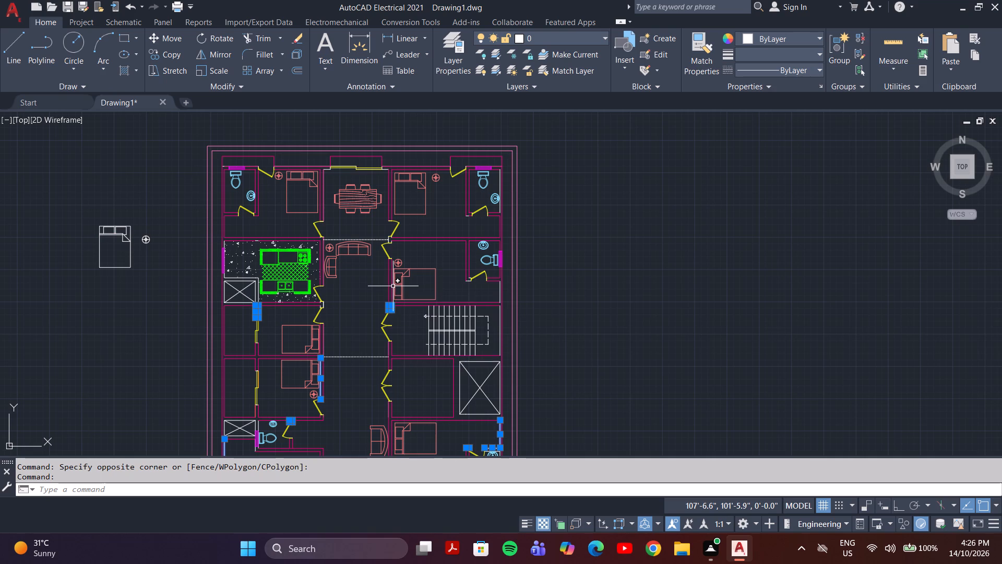
pyautogui.scroll(2, 328, 180)
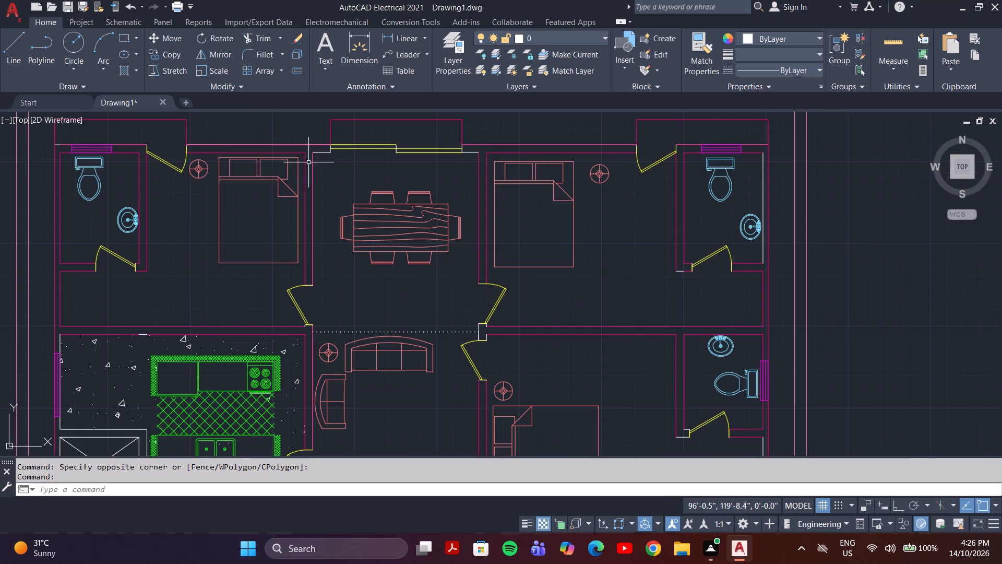
pyautogui.scroll(3, 305, 149)
pyautogui.click(345, 162)
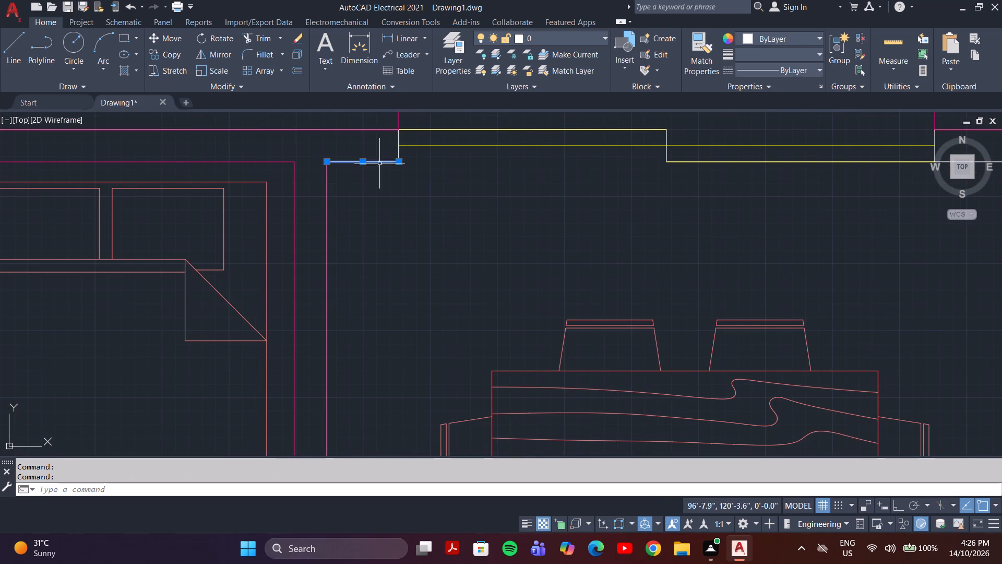
pyautogui.click(665, 152)
pyautogui.scroll(2, 395, 139)
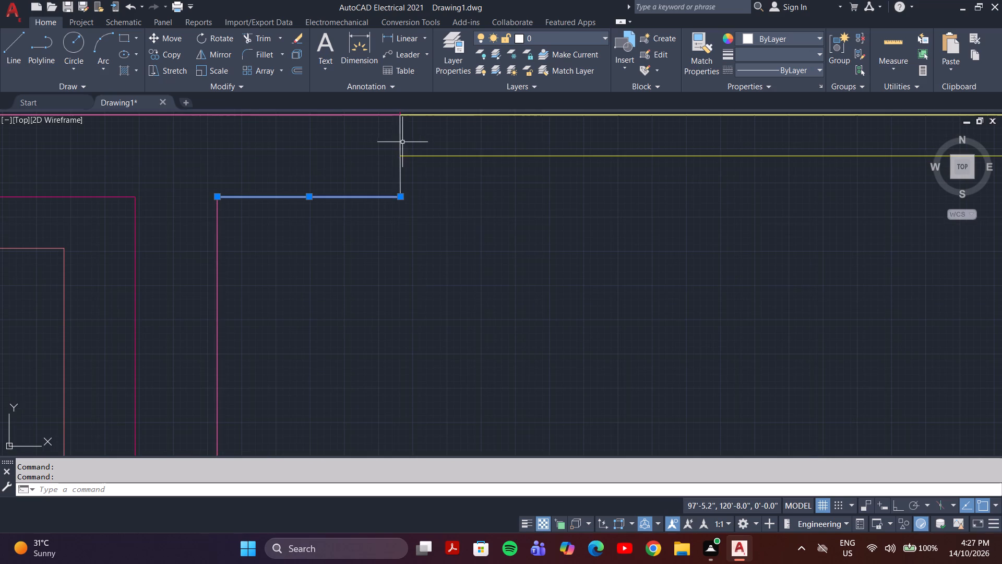
pyautogui.click(399, 140)
# Add the short horizontal wall line at the floor plan's top-left exterior corner, beside the bathroom window, to the selection.
pyautogui.scroll(-5, 398, 142)
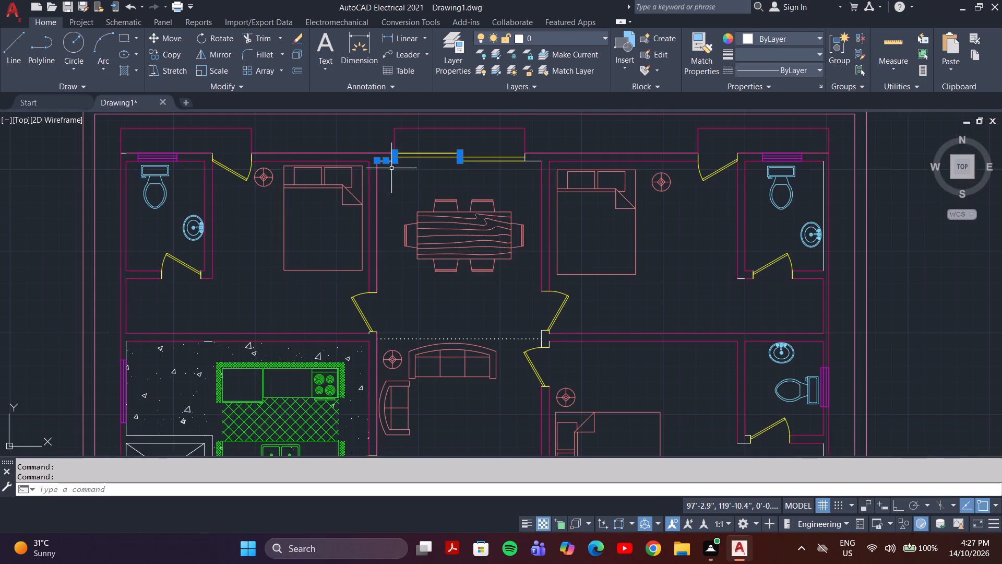
pyautogui.scroll(-1, 292, 162)
pyautogui.scroll(1, 278, 157)
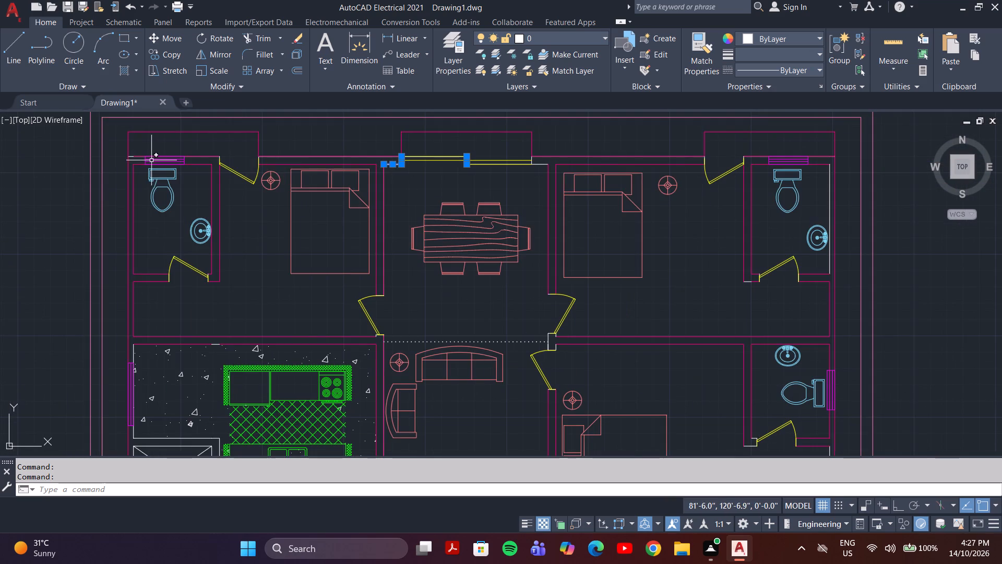
pyautogui.scroll(4, 126, 160)
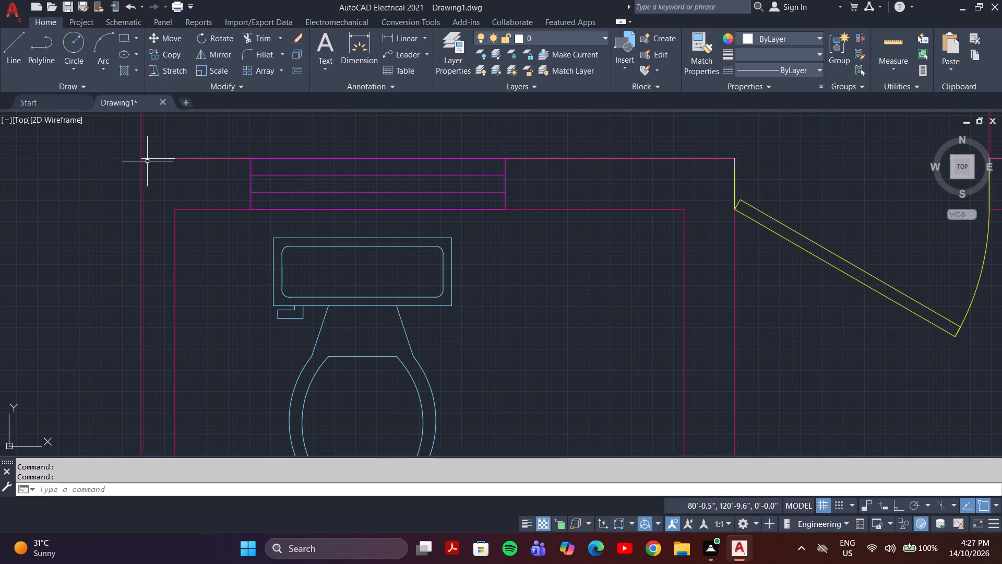
pyautogui.click(148, 158)
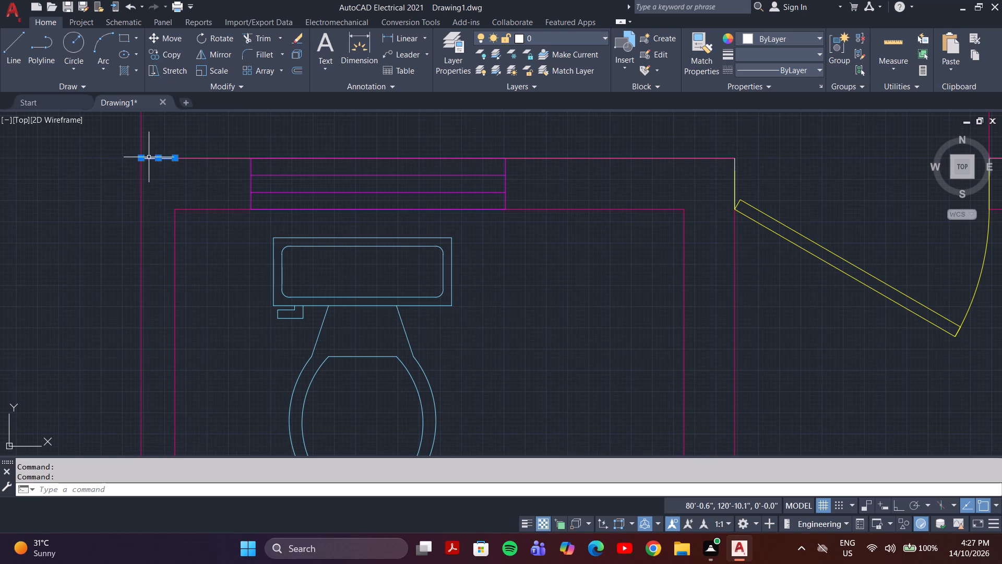
# Add the inner face of the left exterior wall beside the kitchen to the selection.
pyautogui.scroll(-5, 167, 182)
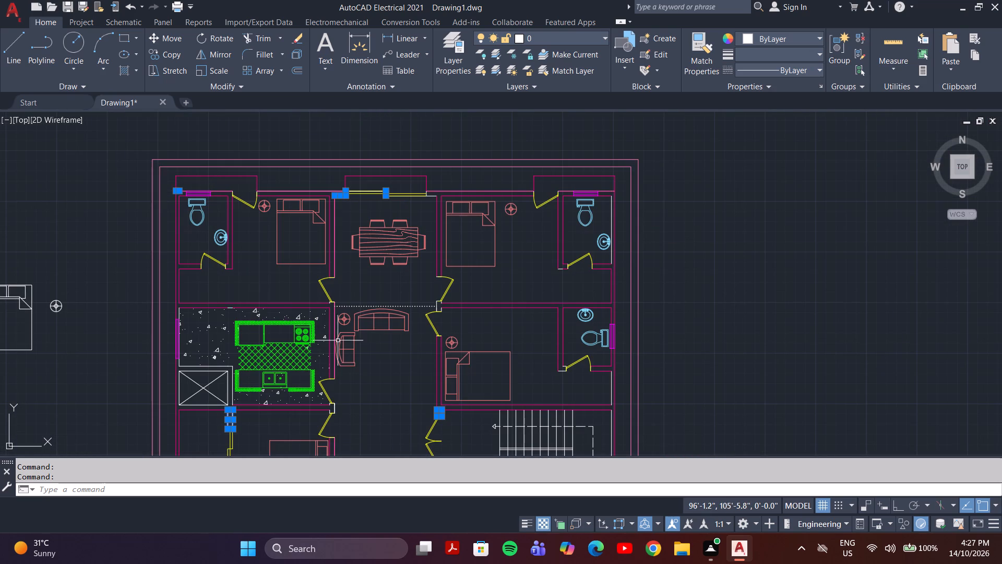
pyautogui.scroll(3, 342, 343)
pyautogui.scroll(-3, 342, 342)
pyautogui.scroll(2, 415, 300)
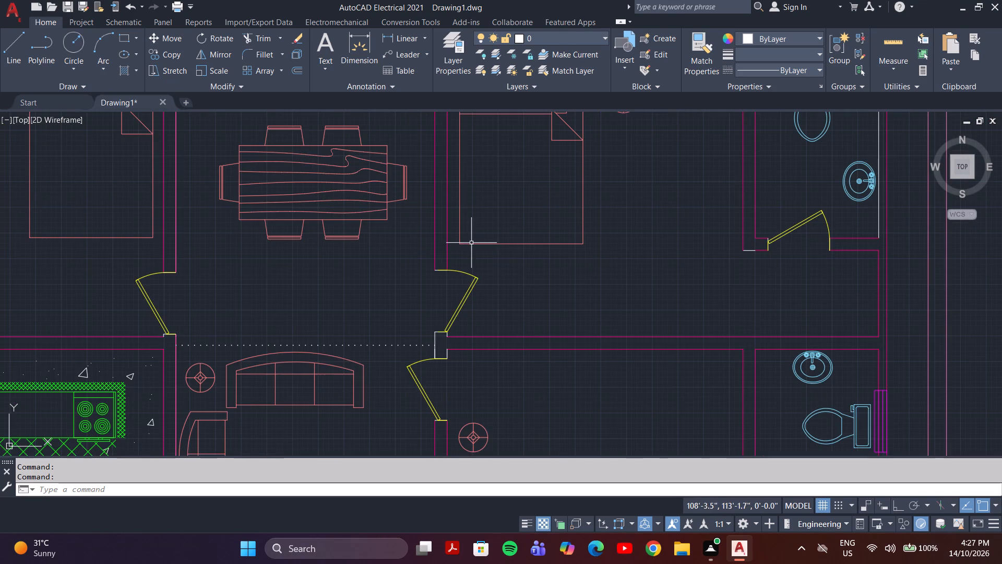
pyautogui.scroll(-3, 465, 252)
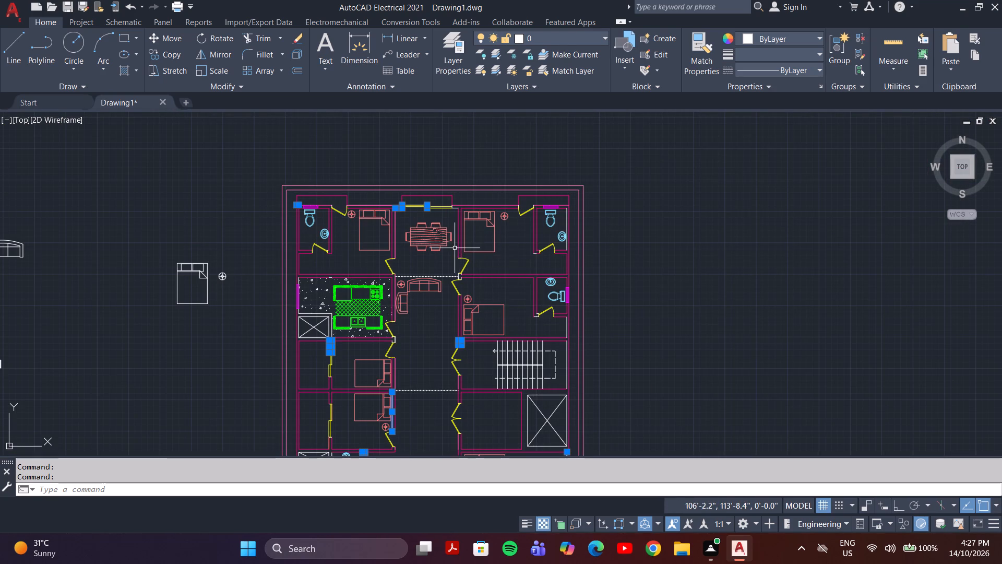
pyautogui.scroll(3, 290, 289)
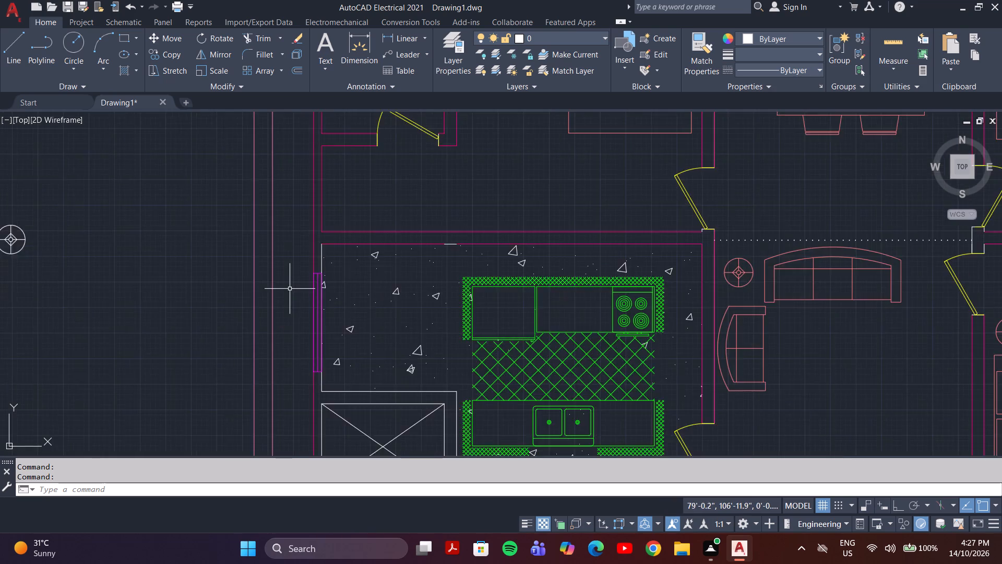
pyautogui.scroll(2, 292, 290)
pyautogui.click(366, 211)
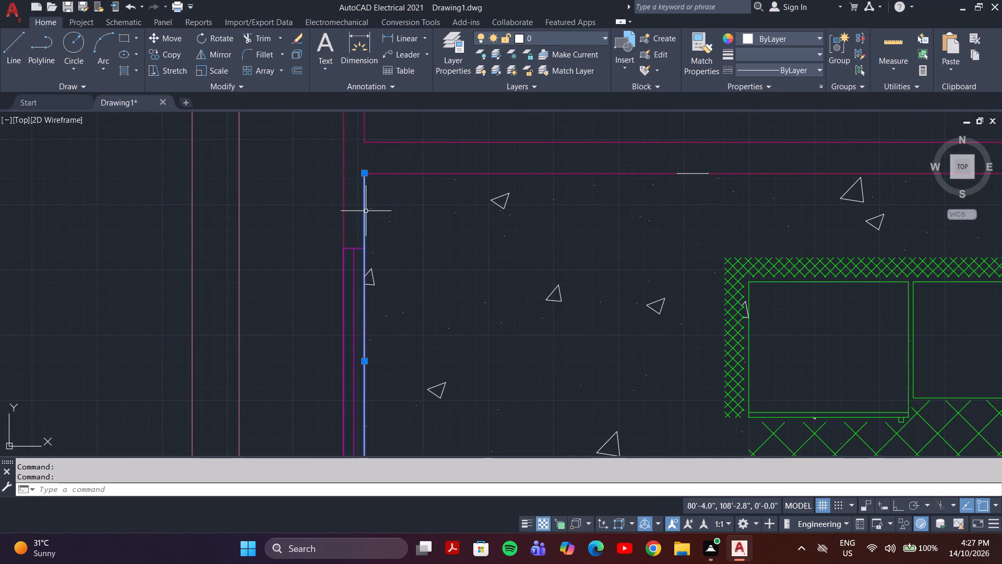
# Add the outer wall line beside the middle-left bathroom's window and the bathroom's bottom wall line to the selection.
pyautogui.scroll(-5, 428, 245)
pyautogui.scroll(-3, 457, 330)
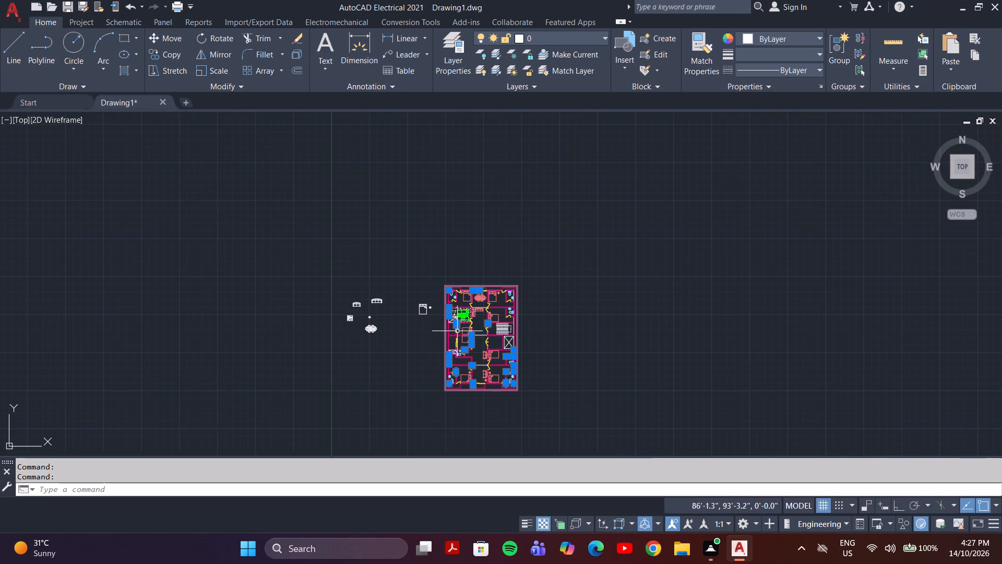
pyautogui.scroll(4, 471, 367)
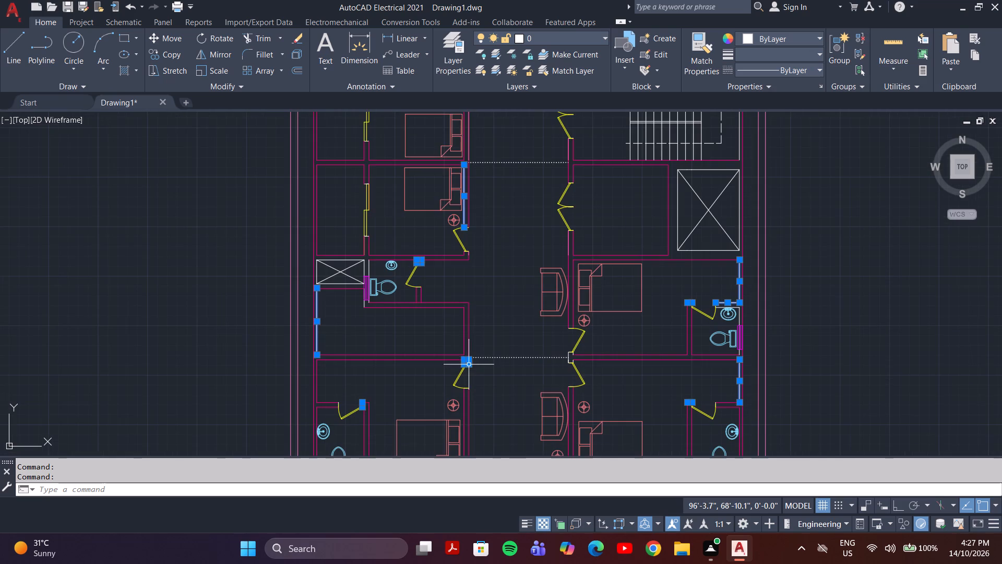
pyautogui.scroll(3, 471, 366)
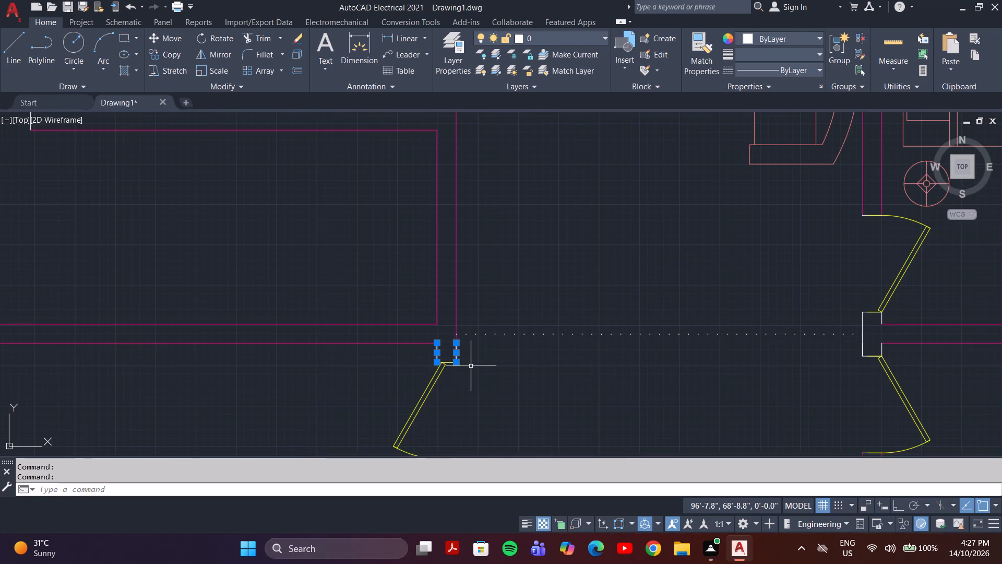
pyautogui.scroll(-2, 471, 367)
pyautogui.scroll(2, 321, 279)
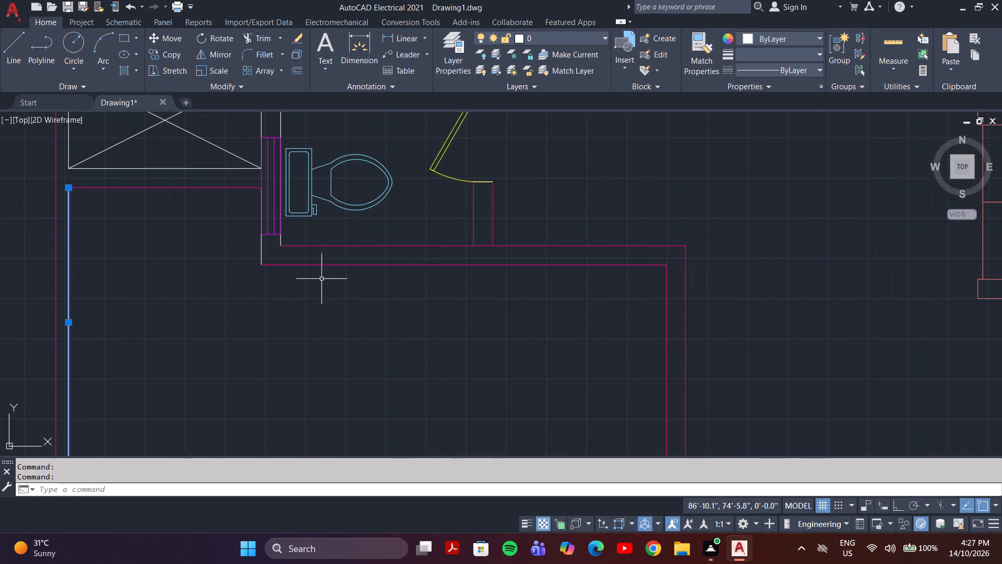
pyautogui.click(260, 254)
pyautogui.click(282, 244)
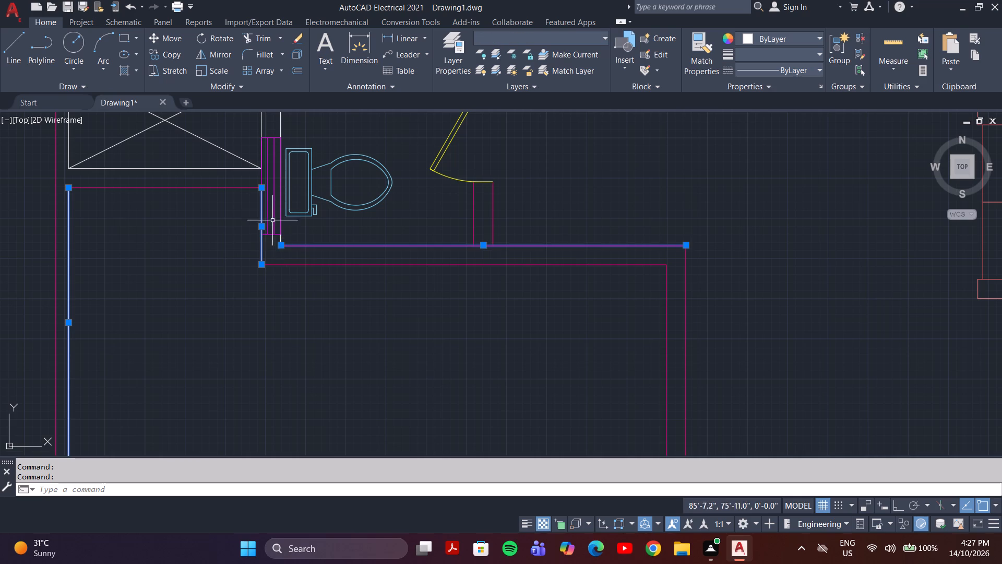
# Add the two vertical wall lines between the lower-left crossed shaft and the adjoining bathroom to the selection.
pyautogui.scroll(-4, 270, 209)
pyautogui.scroll(3, 263, 185)
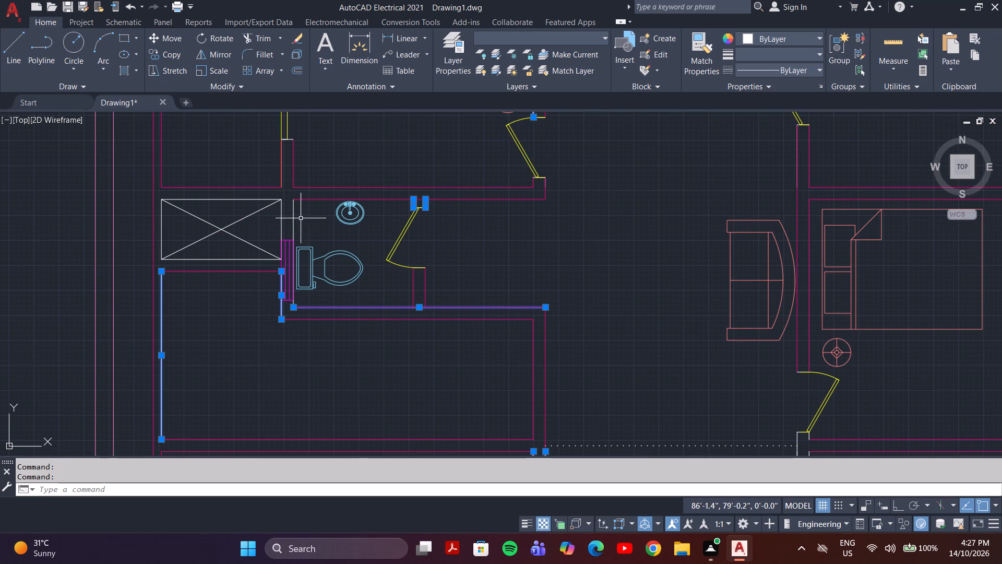
pyautogui.click(294, 217)
pyautogui.click(282, 221)
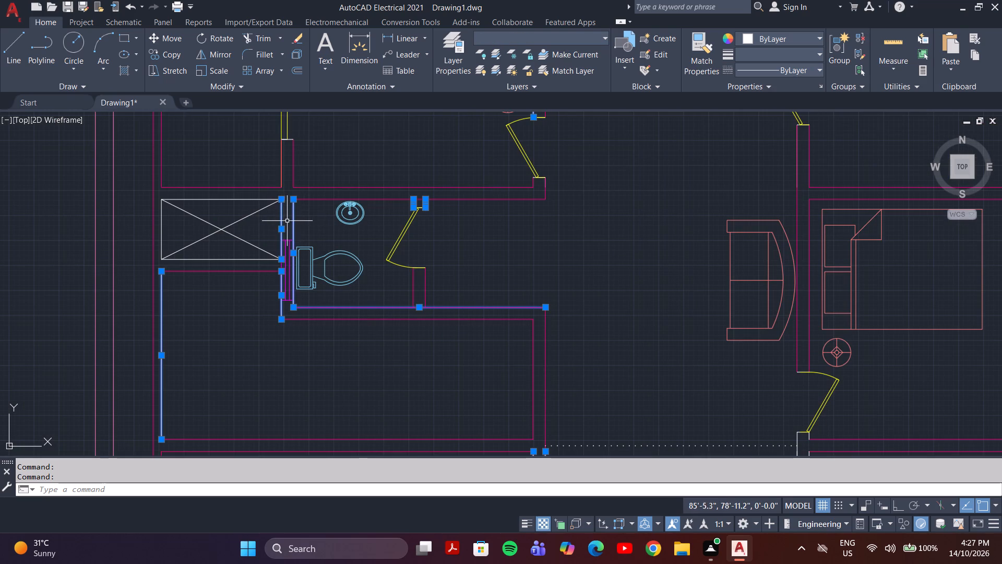
# Add the inner face of the right exterior wall beside the staircase to the selection.
pyautogui.scroll(-4, 288, 221)
pyautogui.scroll(2, 285, 161)
pyautogui.scroll(-3, 290, 178)
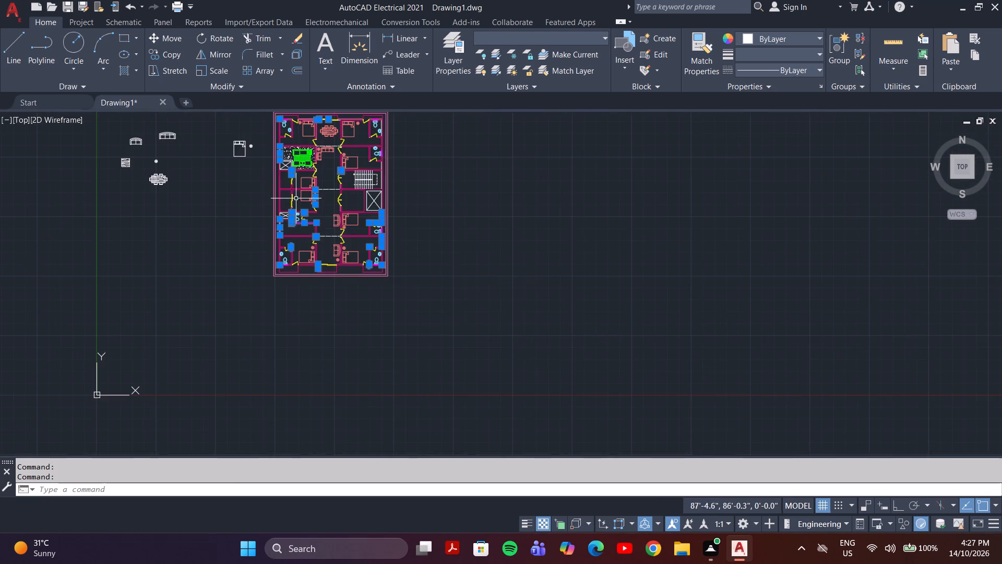
pyautogui.scroll(3, 297, 199)
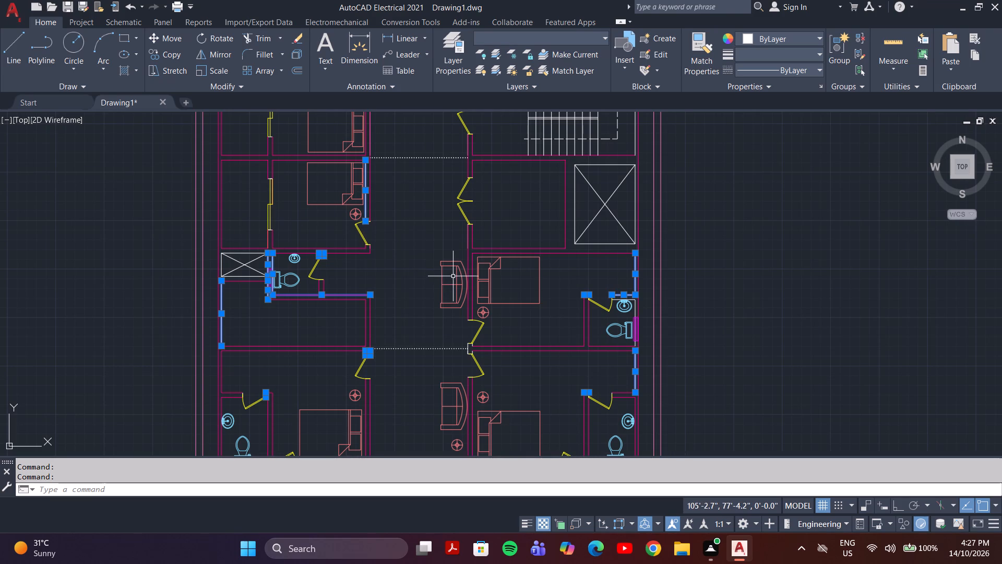
pyautogui.scroll(-4, 452, 275)
pyautogui.scroll(4, 481, 312)
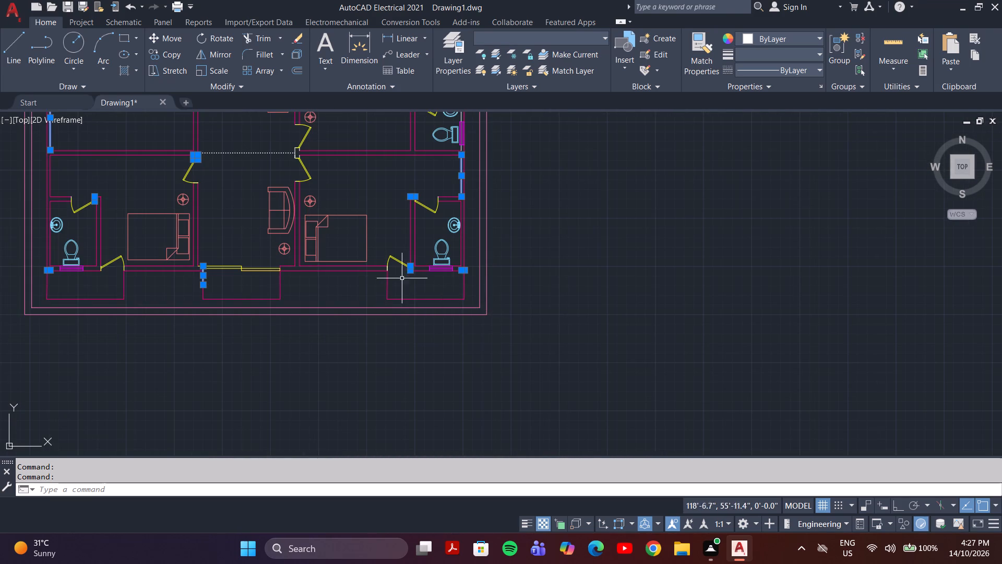
pyautogui.scroll(4, 391, 276)
pyautogui.scroll(-5, 359, 245)
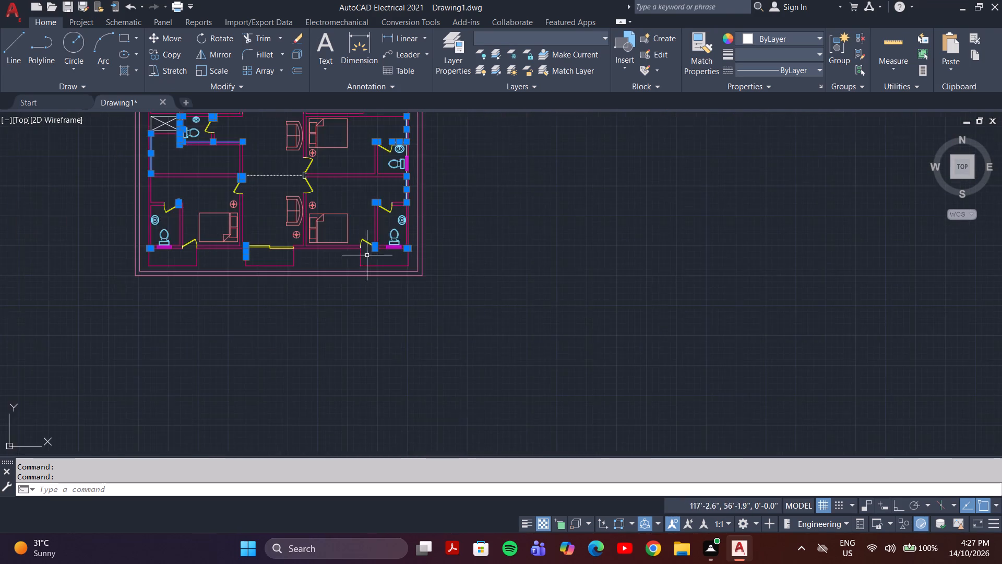
pyautogui.scroll(-4, 371, 256)
pyautogui.scroll(2, 350, 220)
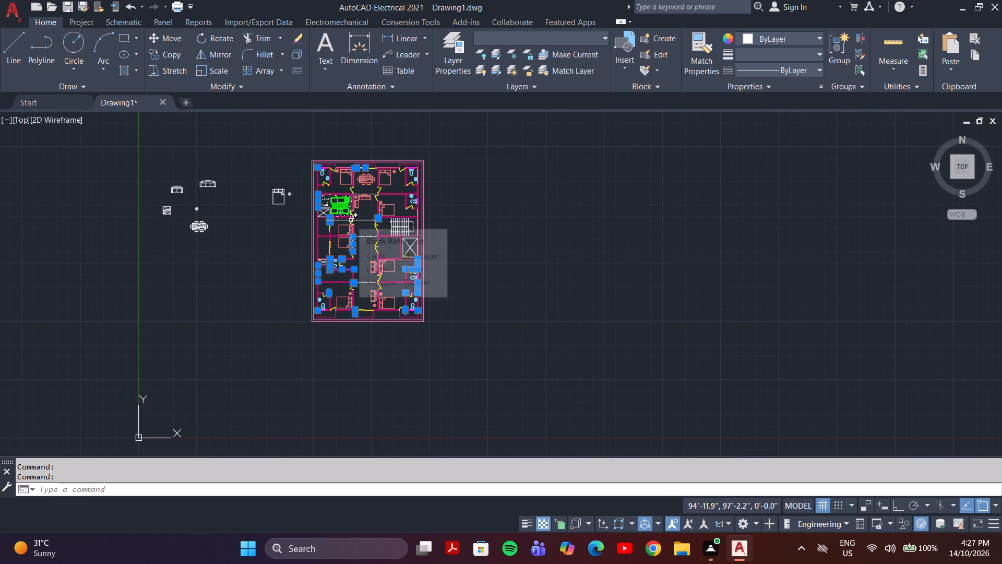
pyautogui.scroll(3, 351, 220)
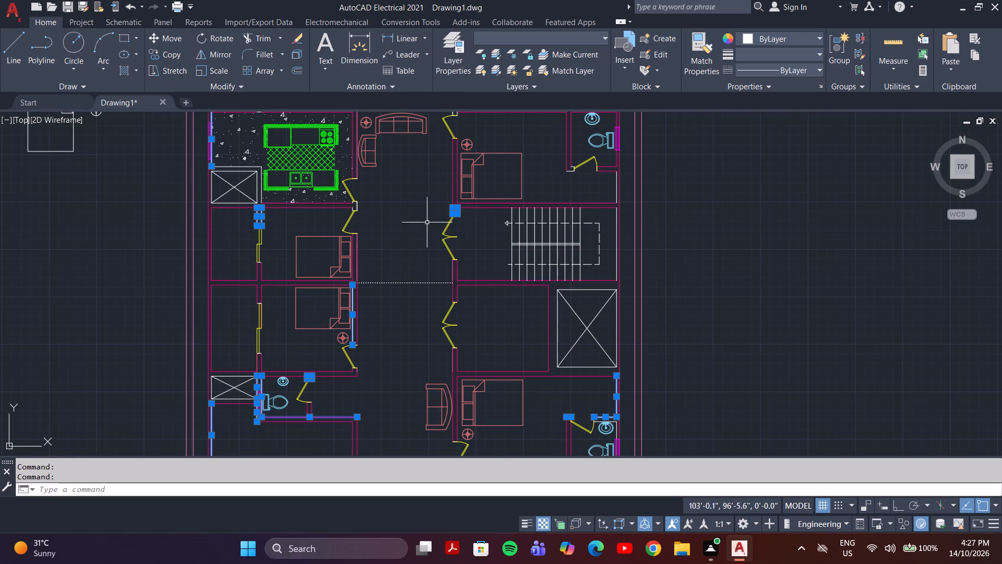
pyautogui.scroll(4, 653, 267)
pyautogui.scroll(-2, 545, 238)
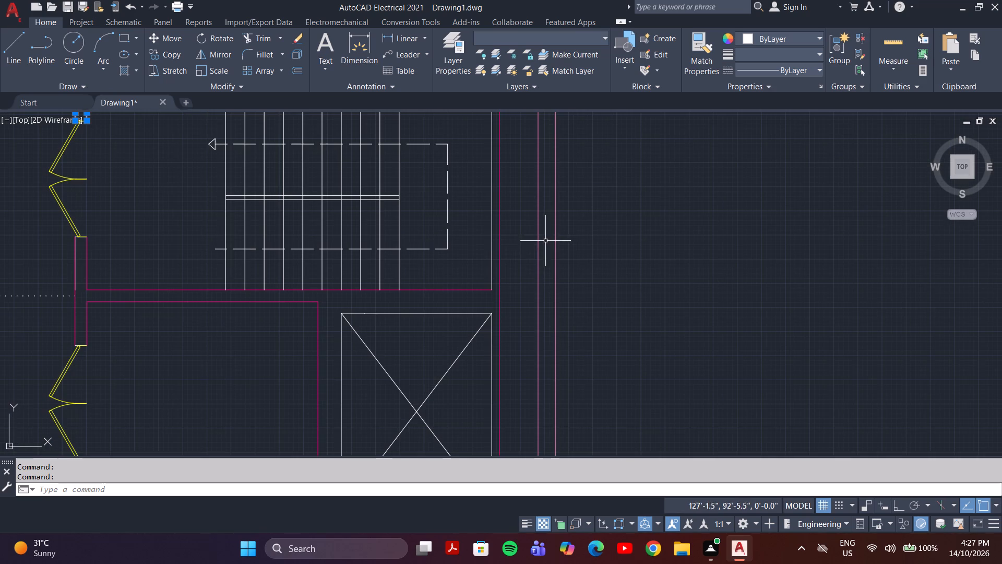
pyautogui.click(493, 243)
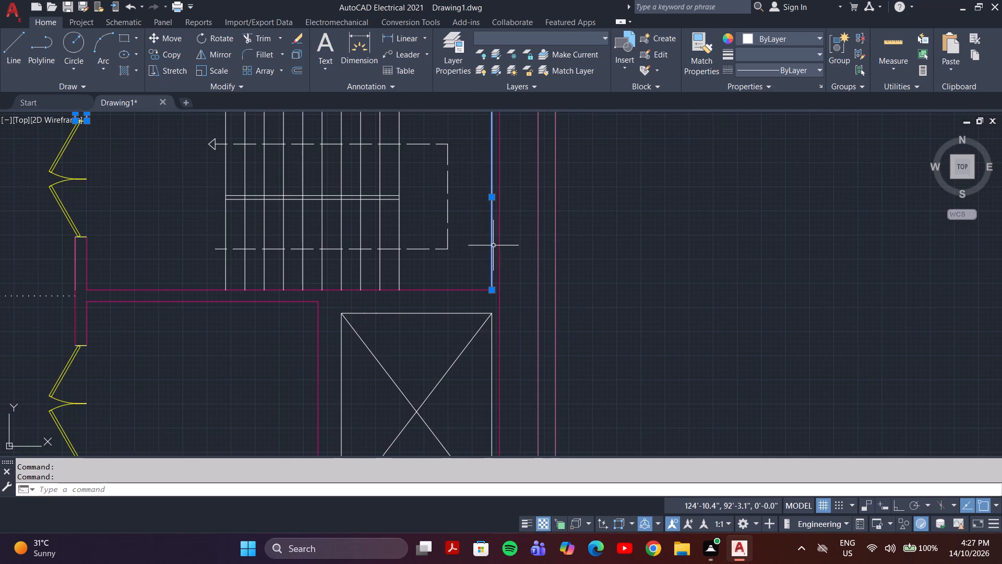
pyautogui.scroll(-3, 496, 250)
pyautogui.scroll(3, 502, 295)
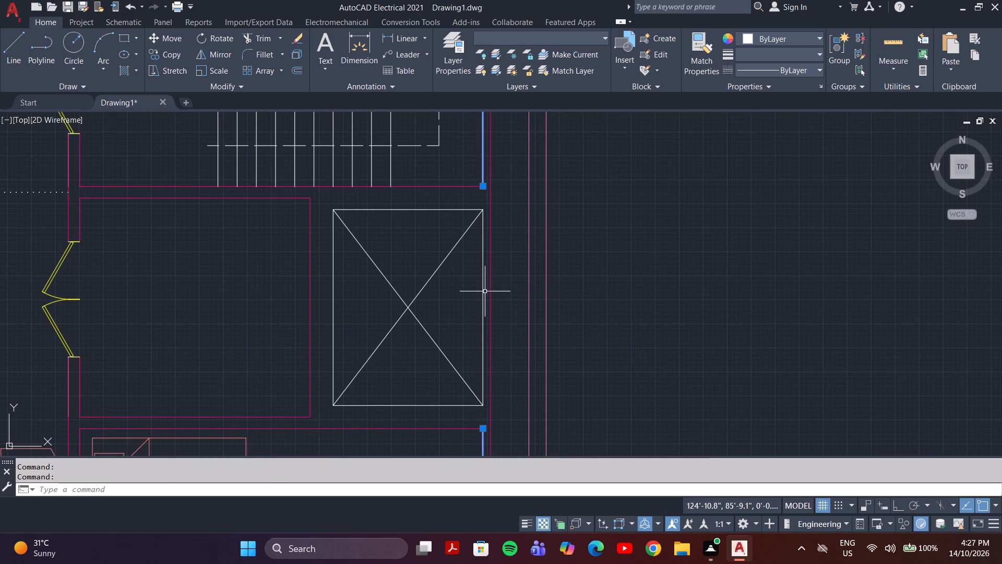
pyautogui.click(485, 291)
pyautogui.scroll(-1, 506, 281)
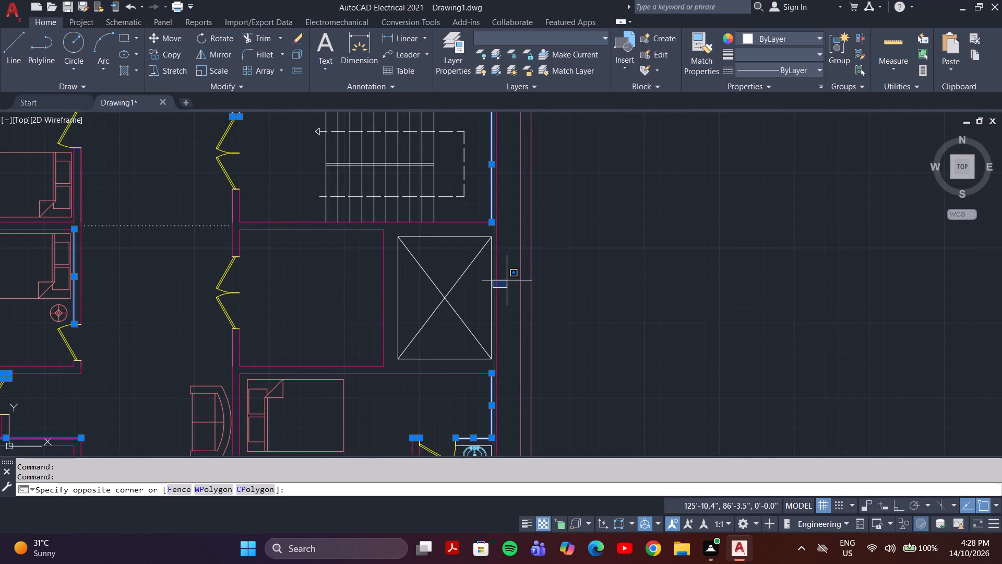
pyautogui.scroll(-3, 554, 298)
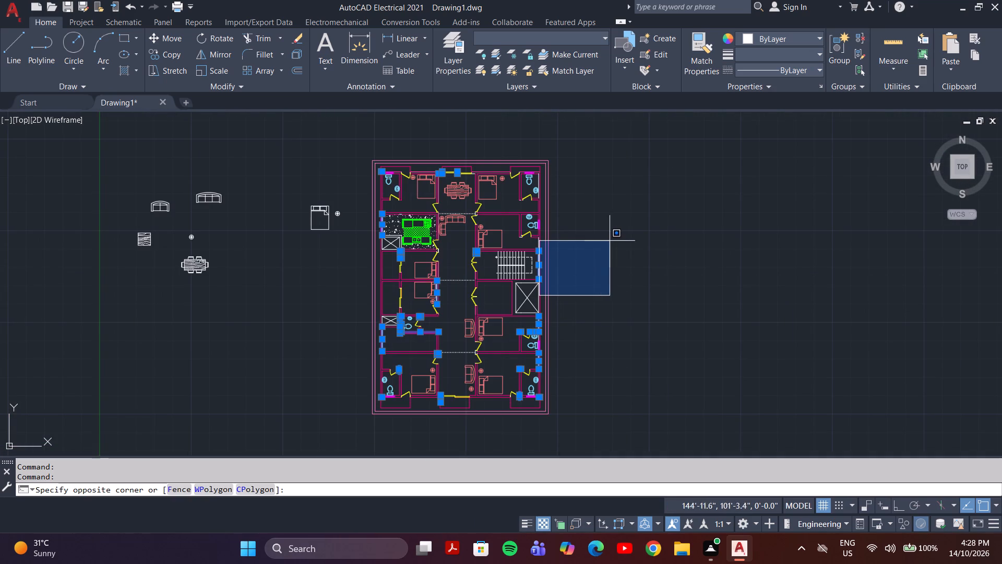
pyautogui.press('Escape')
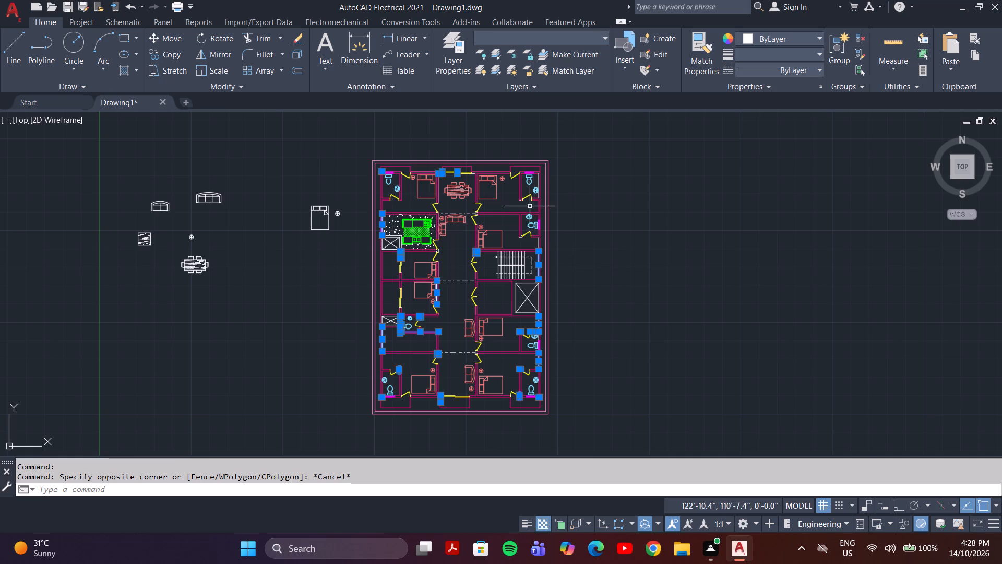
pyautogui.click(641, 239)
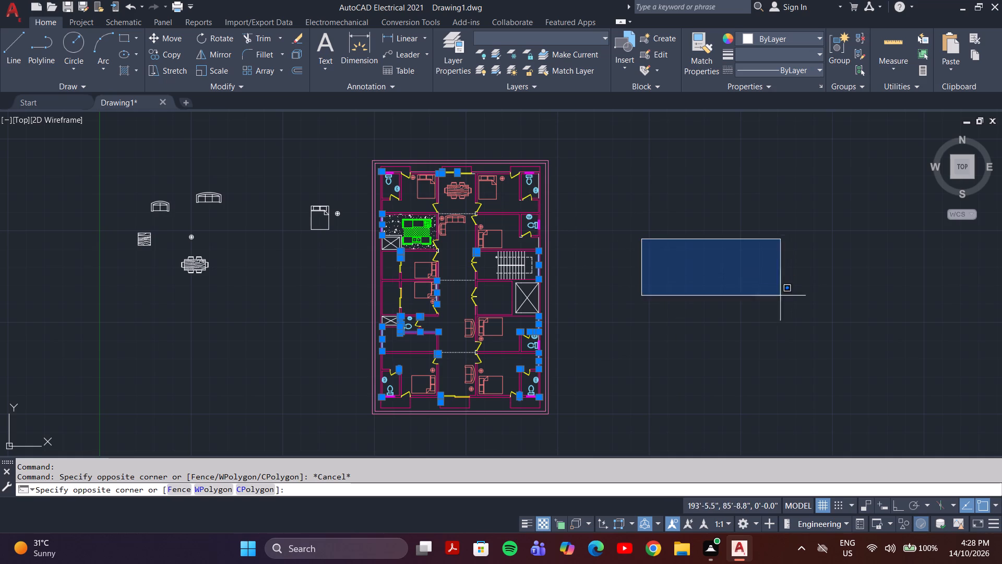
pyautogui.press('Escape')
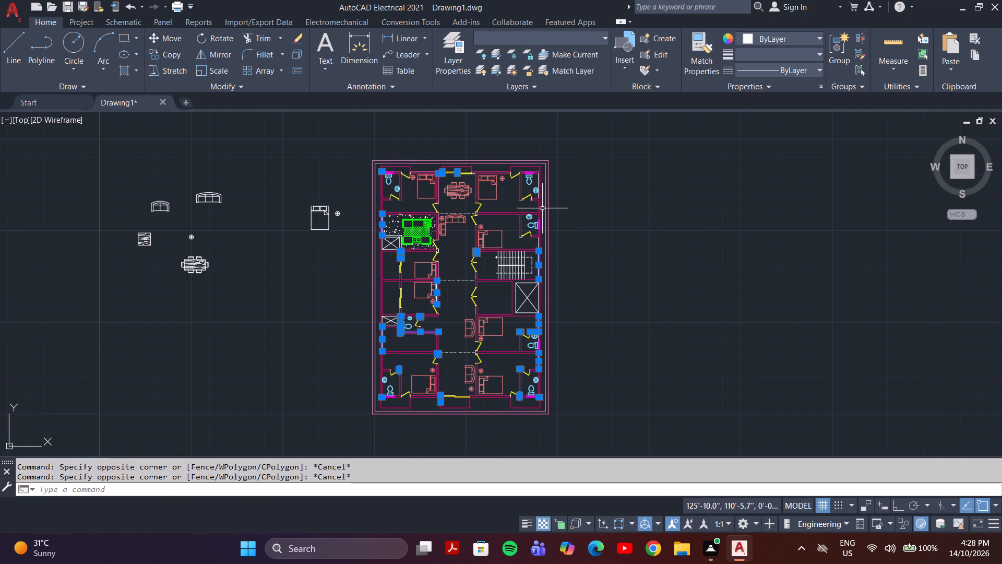
# Add the two short horizontal wall lines beside the door of the bathroom above the staircase to the selection.
pyautogui.scroll(3, 537, 201)
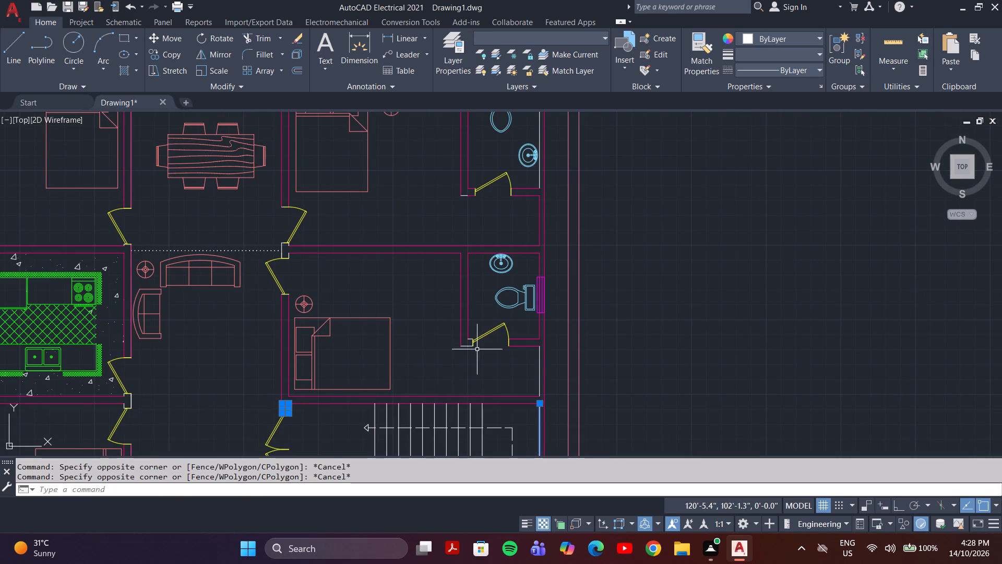
pyautogui.scroll(4, 470, 345)
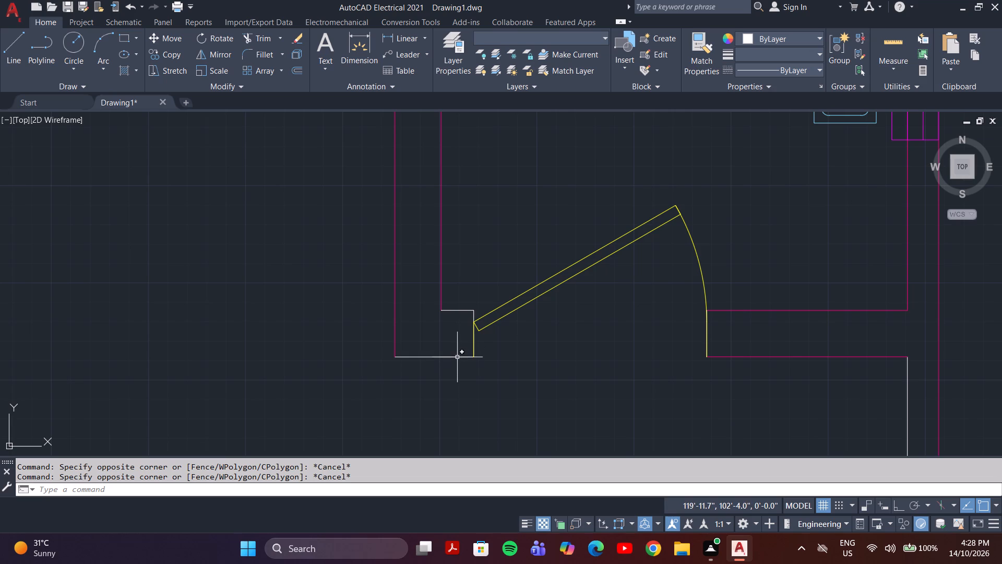
pyautogui.click(457, 357)
pyautogui.click(455, 310)
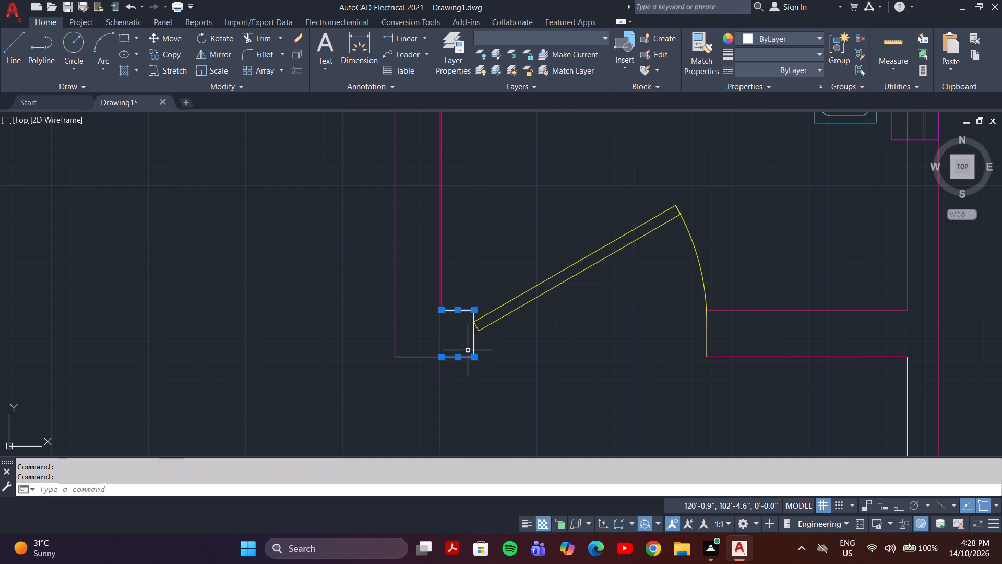
# Add the top-right bathroom's inner exterior wall face and the short wall line beside its door to the selection.
pyautogui.scroll(-4, 472, 344)
pyautogui.scroll(3, 503, 267)
pyautogui.scroll(-4, 503, 266)
pyautogui.scroll(2, 497, 230)
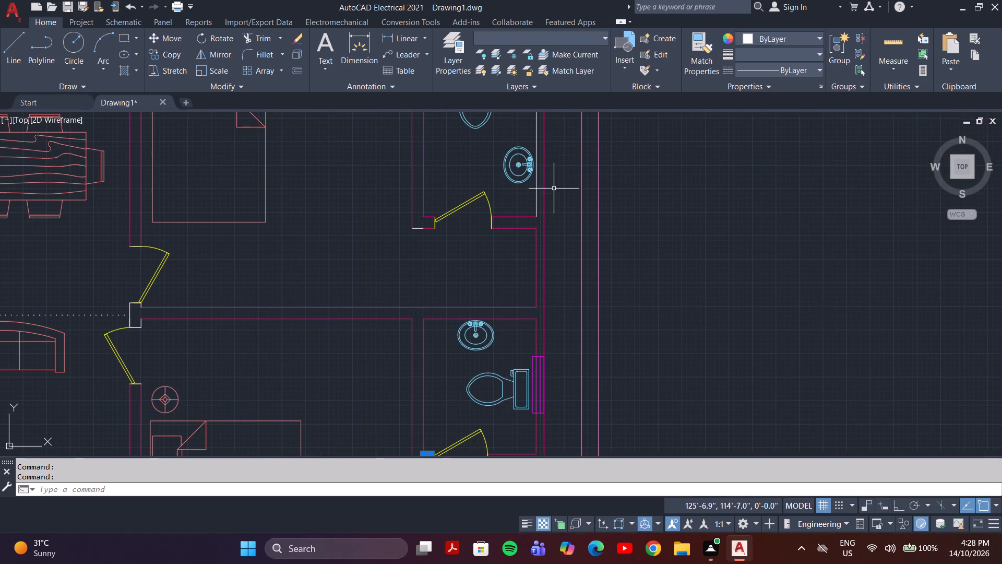
pyautogui.click(536, 139)
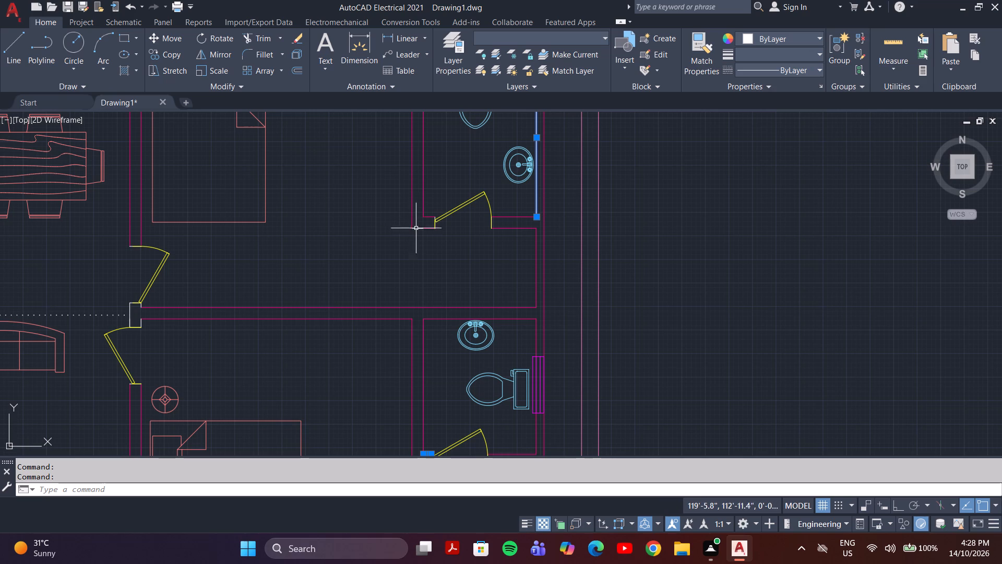
pyautogui.click(415, 229)
# Add the inner wall line and the vertical jamb line at the right end of the dining area's sliding opening to the selection.
pyautogui.scroll(-3, 415, 230)
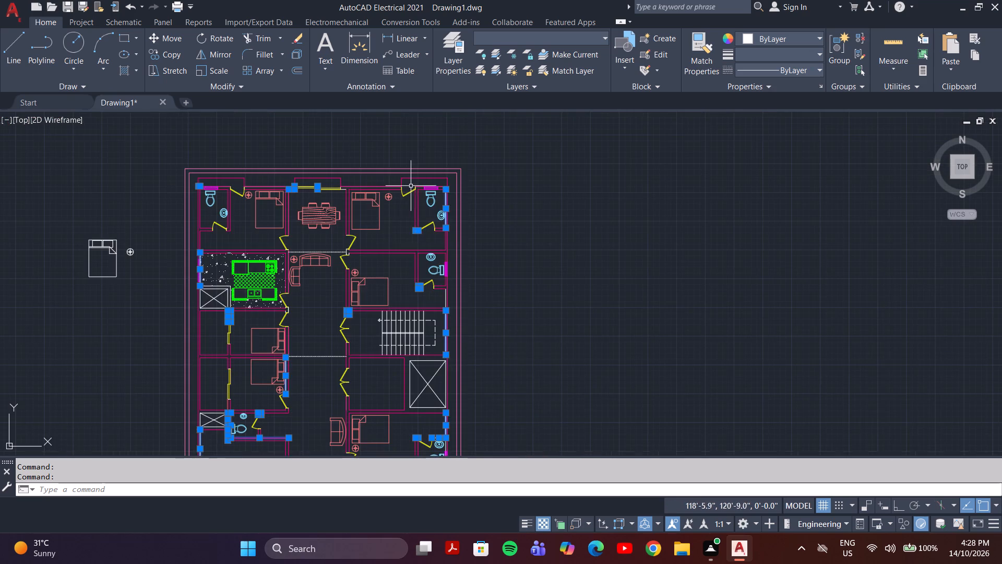
pyautogui.scroll(3, 410, 186)
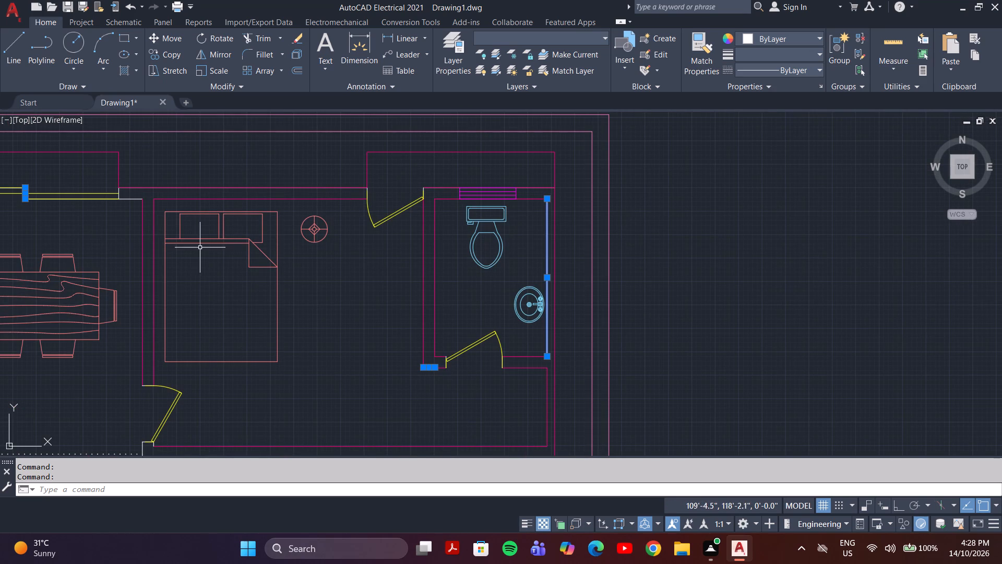
pyautogui.scroll(2, 134, 198)
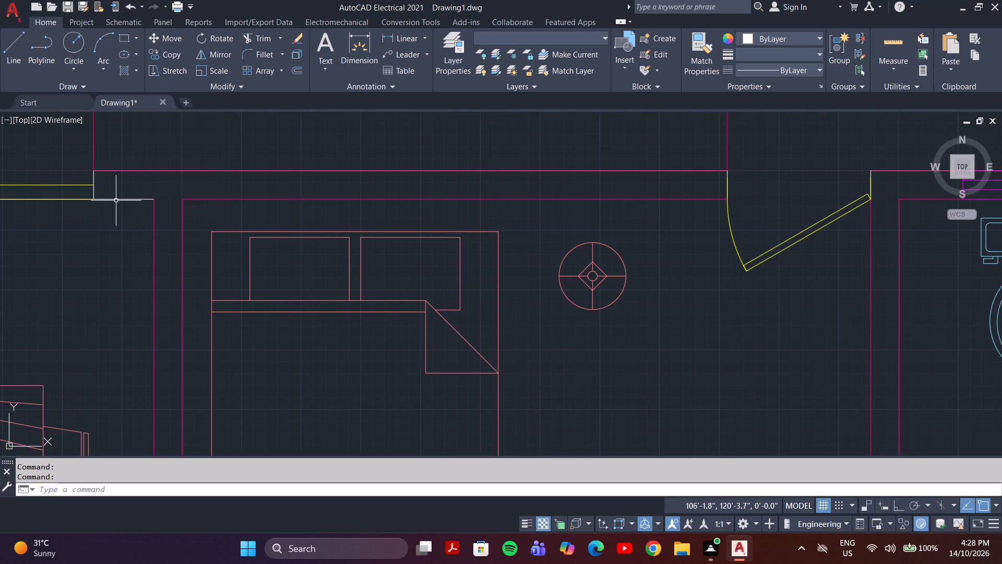
pyautogui.click(117, 201)
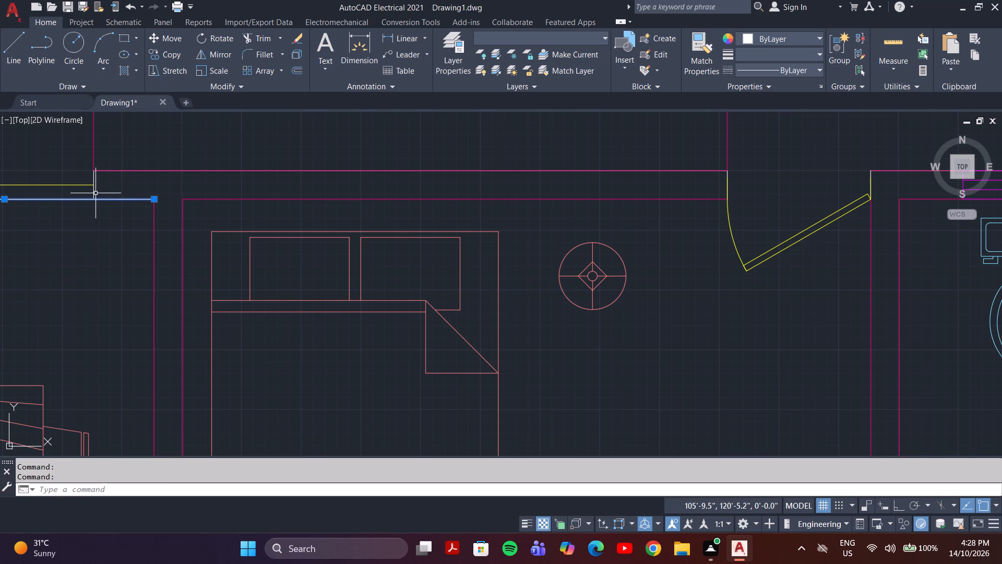
pyautogui.click(97, 193)
pyautogui.click(91, 194)
# Add the three vertical lines of the wall end between the two right-hand bedroom doors below the dining area to the selection.
pyautogui.scroll(-7, 134, 191)
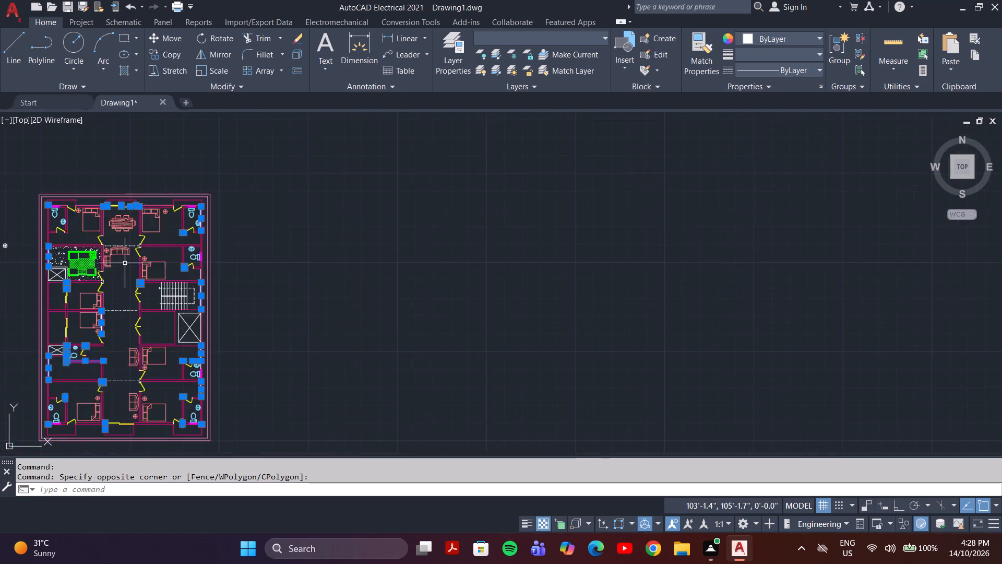
pyautogui.scroll(-3, 121, 269)
pyautogui.scroll(4, 95, 307)
pyautogui.scroll(-1, 140, 229)
pyautogui.scroll(7, 148, 227)
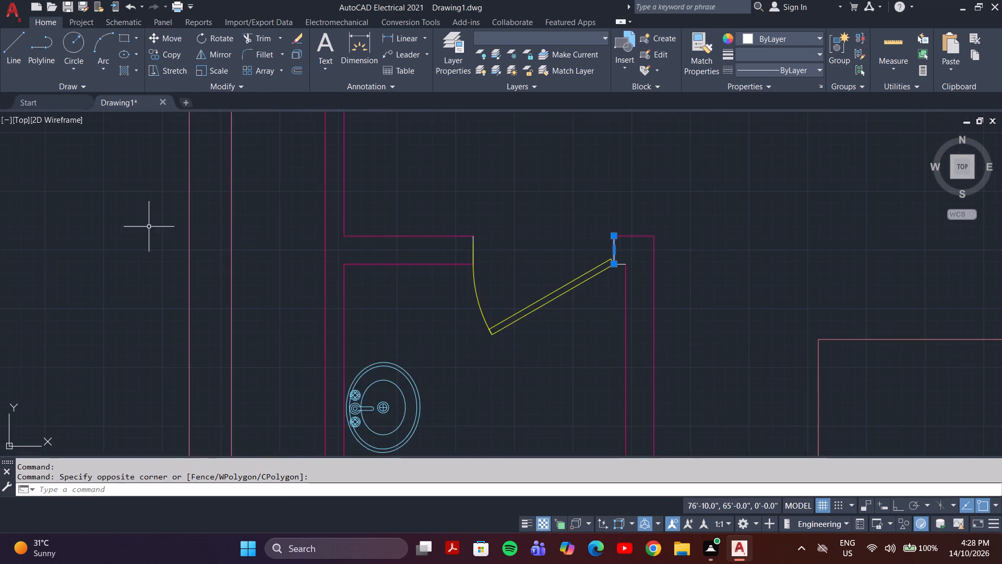
pyautogui.scroll(-6, 149, 227)
pyautogui.scroll(-4, 261, 231)
pyautogui.scroll(2, 232, 180)
pyautogui.scroll(3, 273, 232)
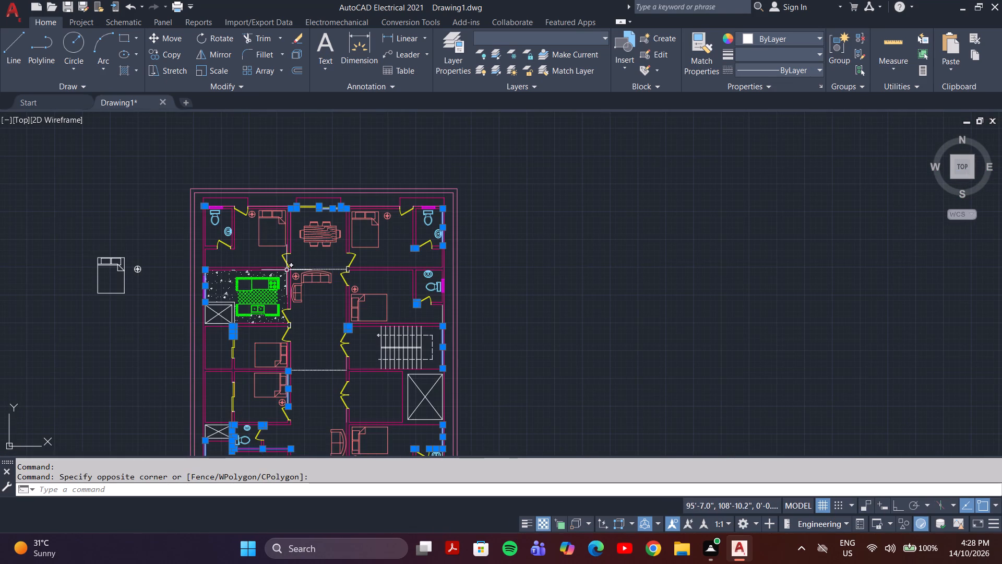
pyautogui.scroll(1, 291, 269)
pyautogui.scroll(2, 193, 233)
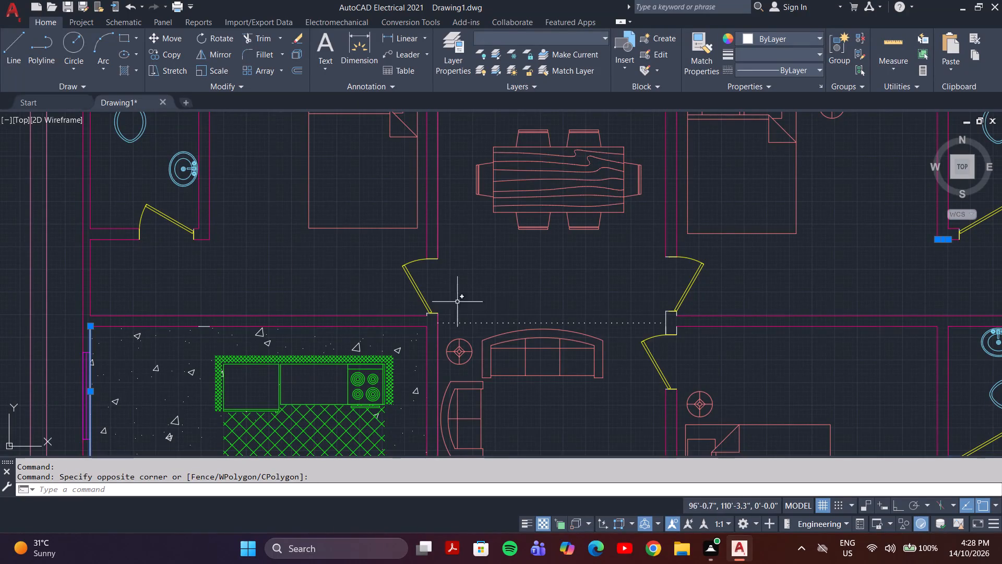
pyautogui.scroll(2, 654, 334)
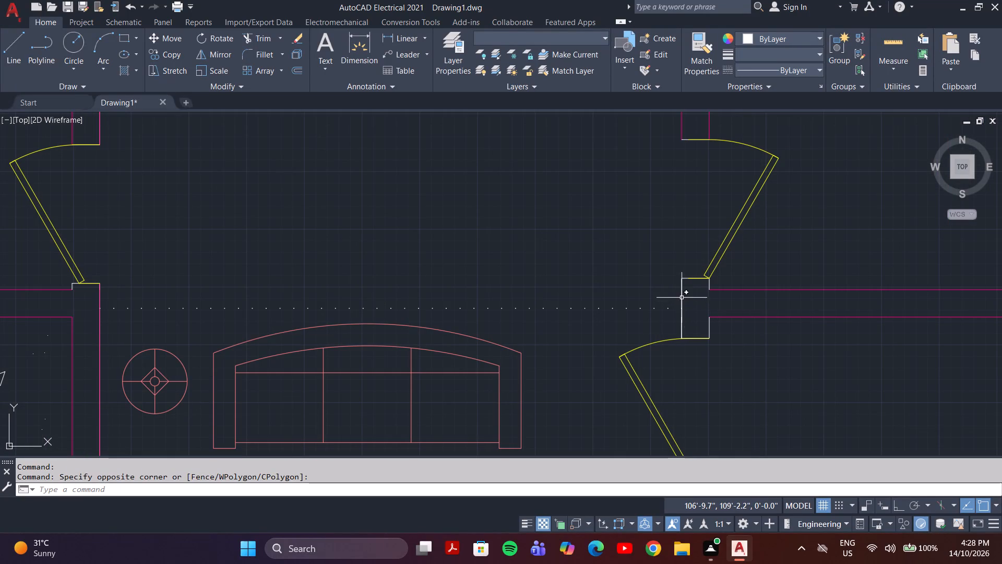
pyautogui.click(682, 298)
pyautogui.click(711, 323)
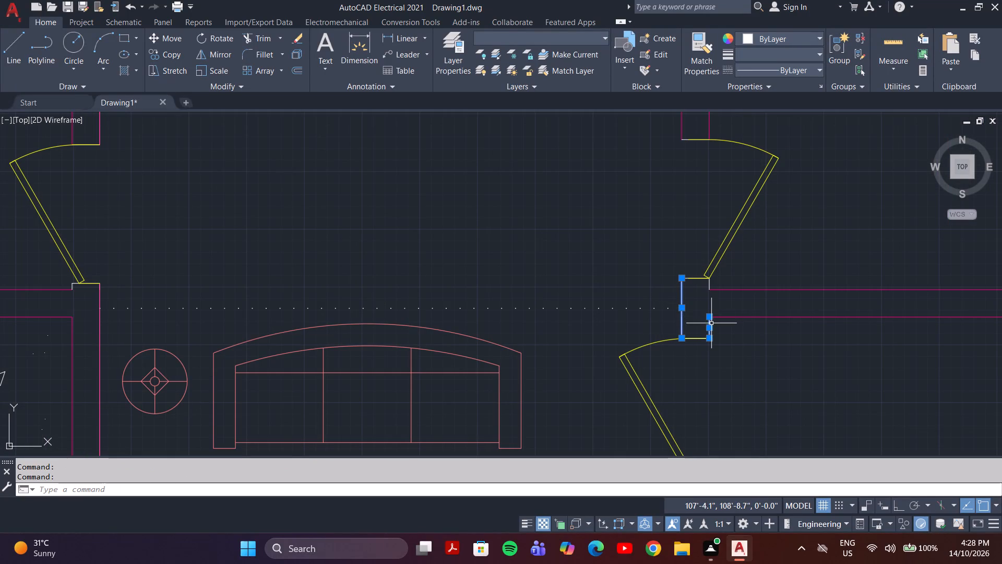
pyautogui.click(709, 284)
# Add the top inner wall line and the inner exterior wall face of the lower-right bathroom with the side window to the selection.
pyautogui.scroll(-3, 653, 311)
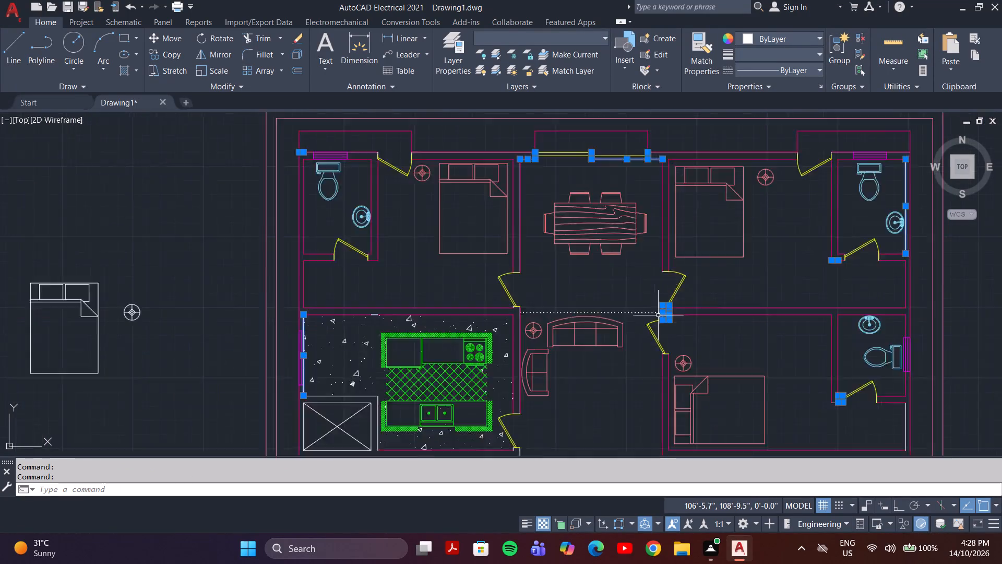
pyautogui.scroll(-2, 658, 315)
pyautogui.scroll(3, 660, 261)
pyautogui.scroll(-5, 660, 261)
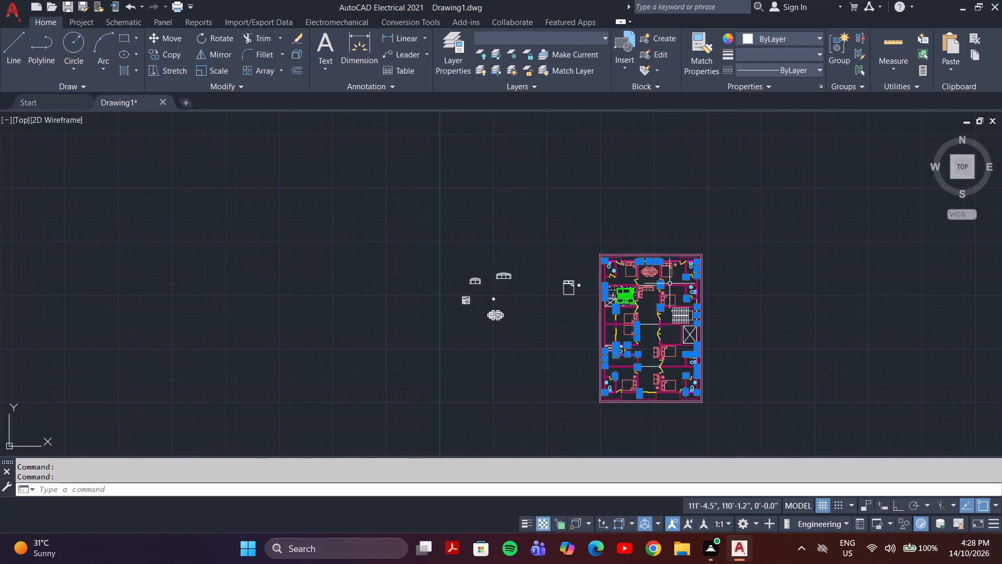
pyautogui.scroll(5, 652, 366)
pyautogui.scroll(-5, 653, 364)
pyautogui.scroll(5, 639, 399)
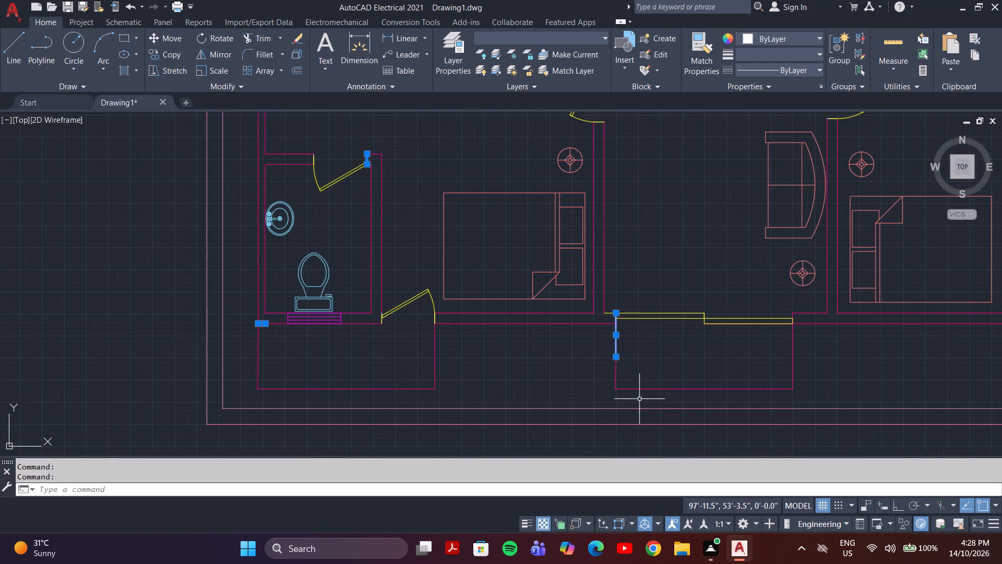
pyautogui.scroll(-5, 640, 399)
pyautogui.scroll(3, 705, 371)
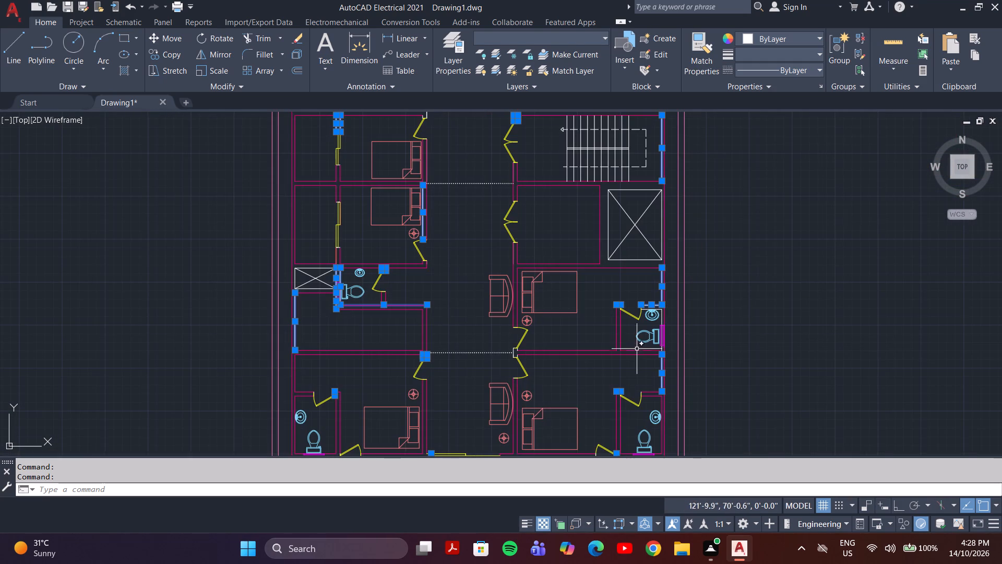
pyautogui.scroll(5, 636, 346)
pyautogui.scroll(-2, 636, 346)
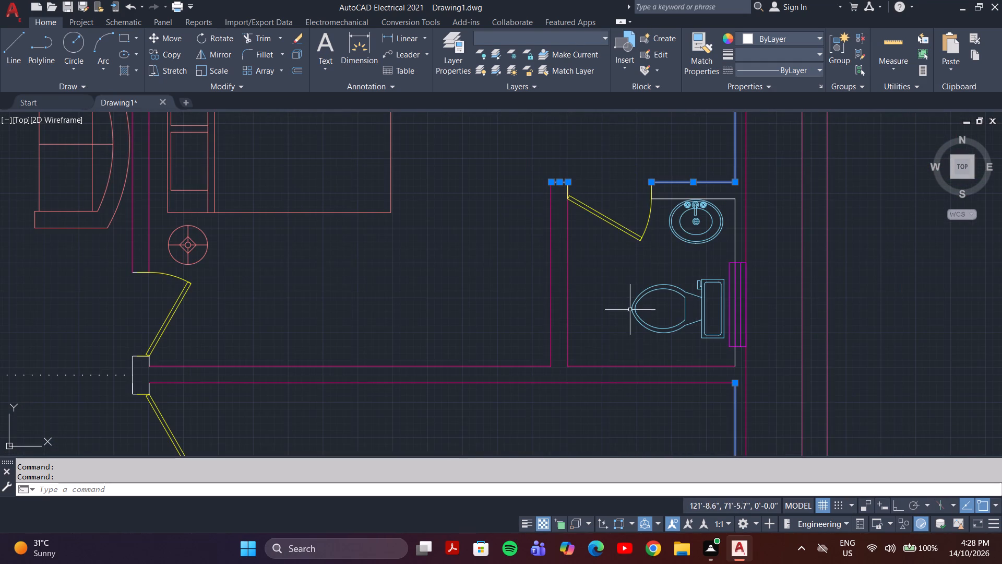
pyautogui.click(666, 199)
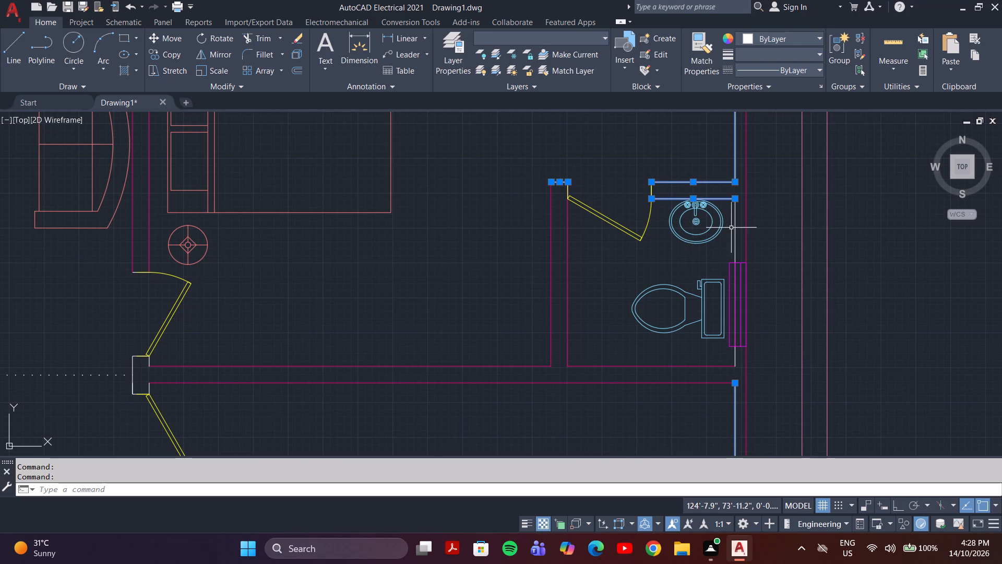
pyautogui.click(734, 227)
# Check the middle and lower parts of the floor plan for wall lines still missing from the selection.
pyautogui.scroll(-3, 722, 230)
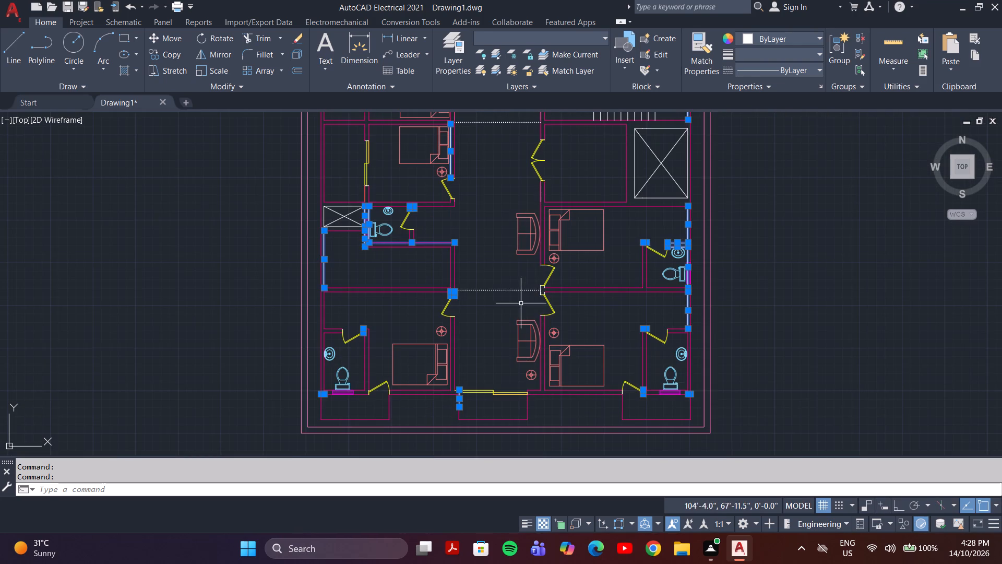
pyautogui.scroll(1, 502, 292)
pyautogui.scroll(4, 817, 288)
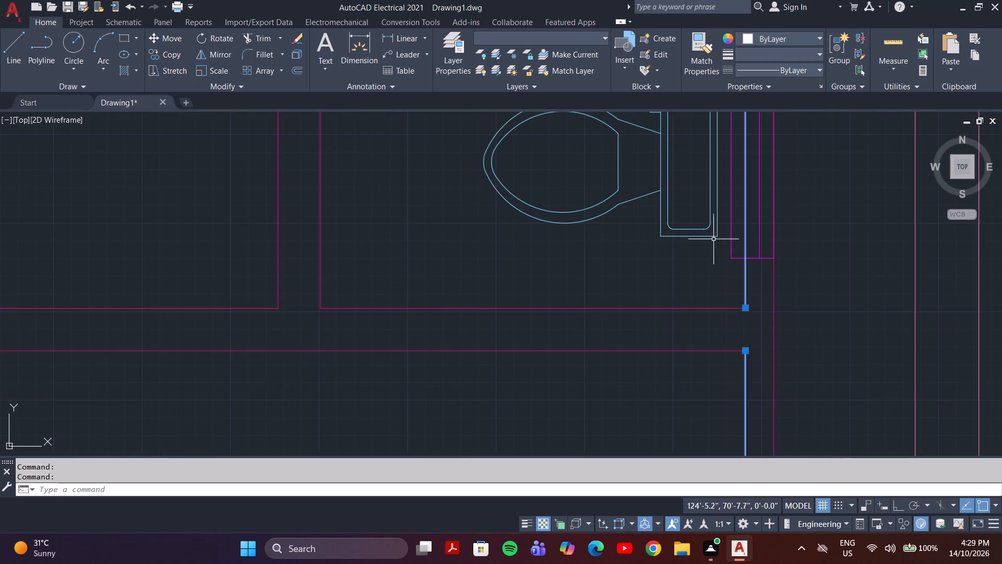
pyautogui.scroll(-2, 720, 240)
pyautogui.scroll(2, 720, 178)
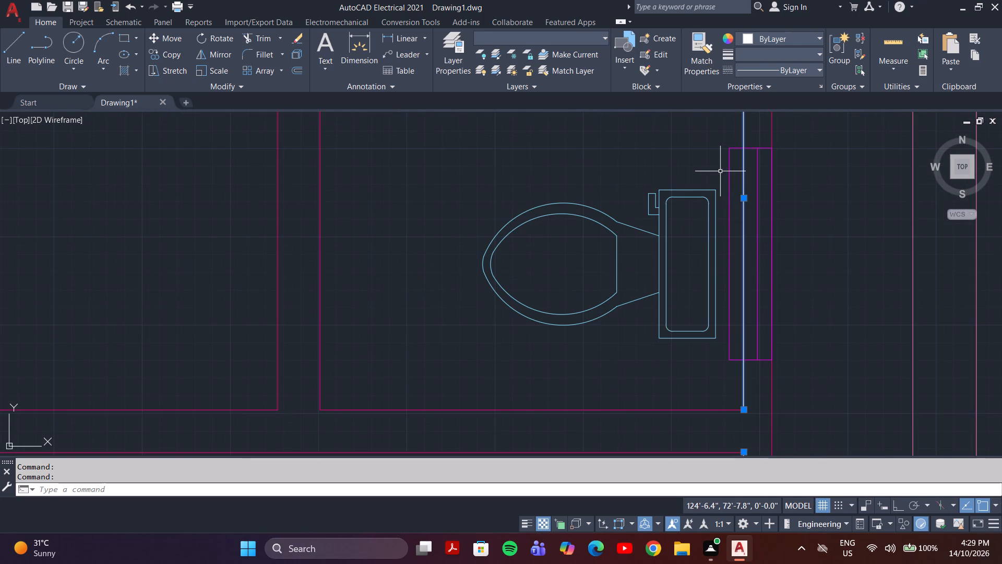
pyautogui.scroll(-4, 602, 184)
pyautogui.scroll(1, 481, 218)
pyautogui.scroll(-1, 234, 253)
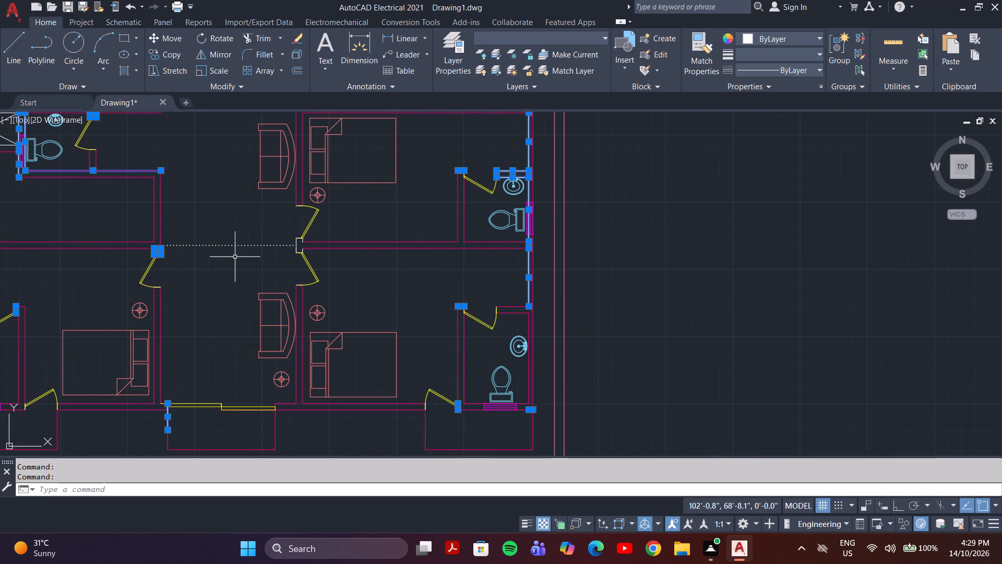
pyautogui.scroll(3, 153, 264)
pyautogui.scroll(1, 201, 224)
pyautogui.scroll(-5, 202, 220)
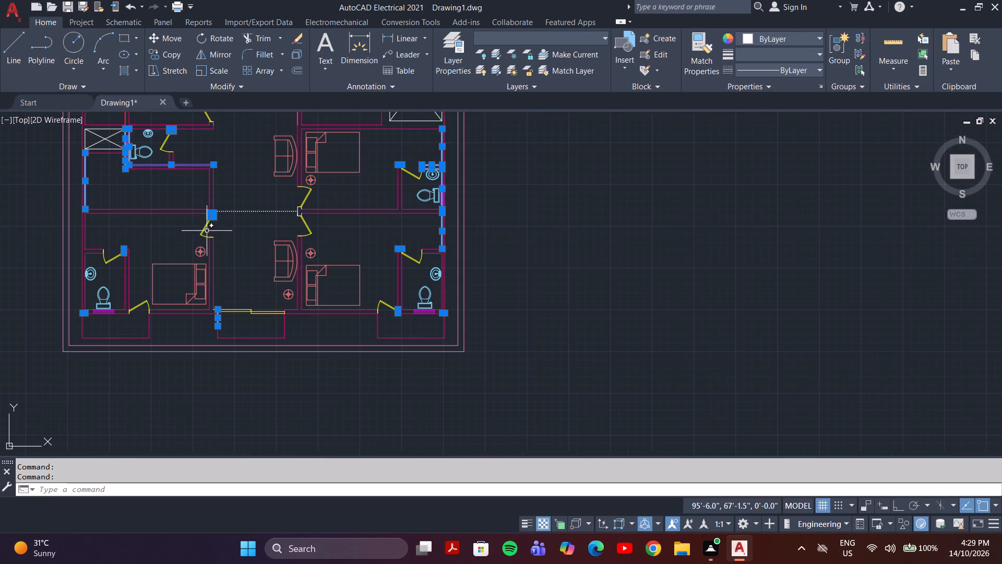
pyautogui.scroll(-4, 208, 239)
pyautogui.scroll(1, 189, 203)
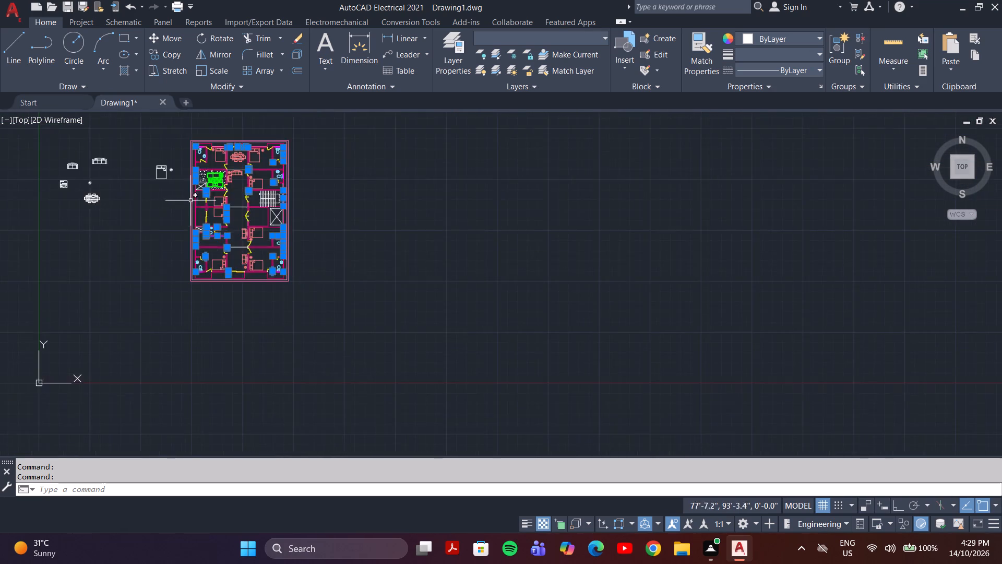
pyautogui.scroll(3, 191, 199)
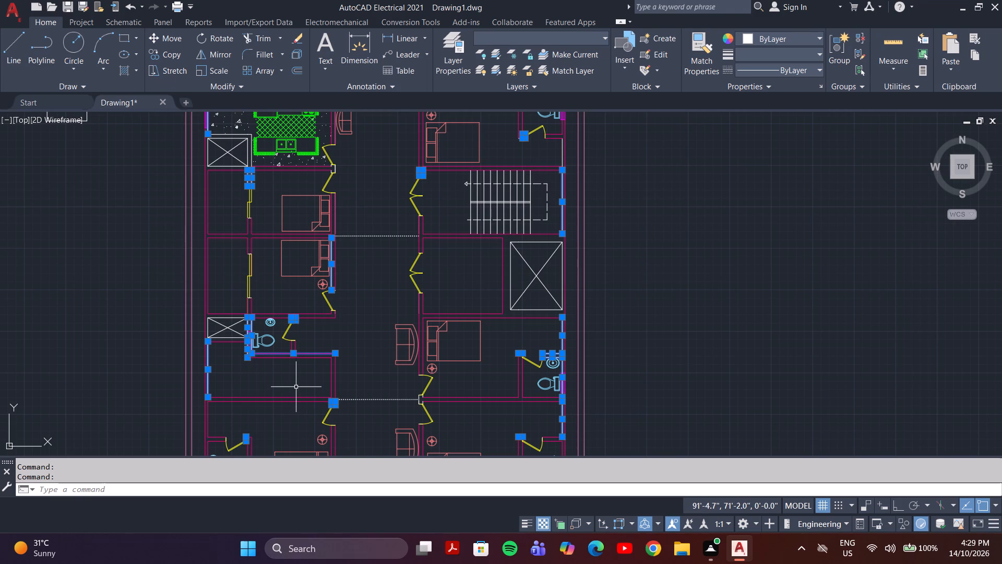
pyautogui.scroll(-3, 297, 385)
pyautogui.scroll(3, 268, 418)
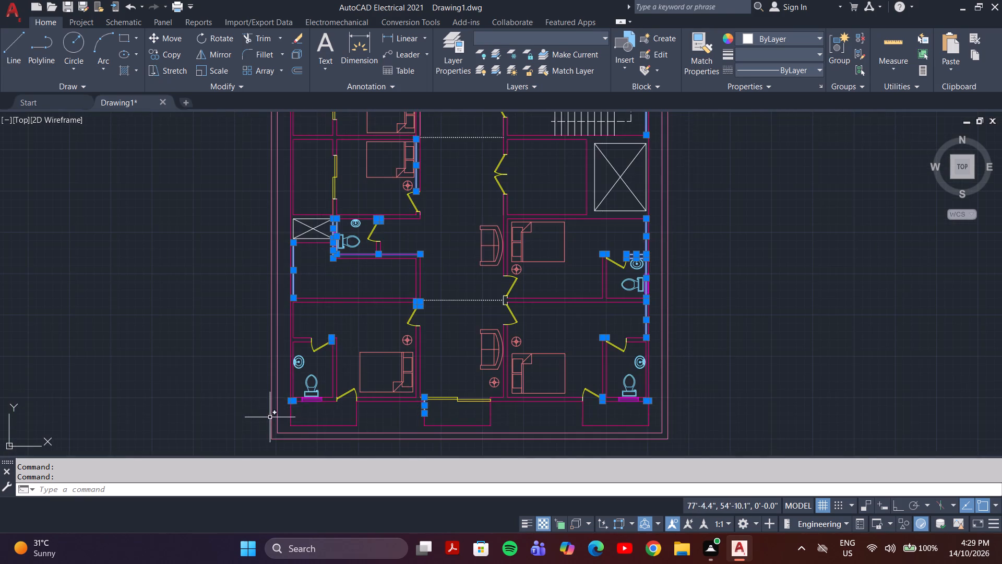
# Move the selected wall lines to the Inner wall layer and clear the selection.
pyautogui.scroll(1, 287, 404)
pyautogui.scroll(-2, 563, 265)
pyautogui.scroll(-2, 532, 201)
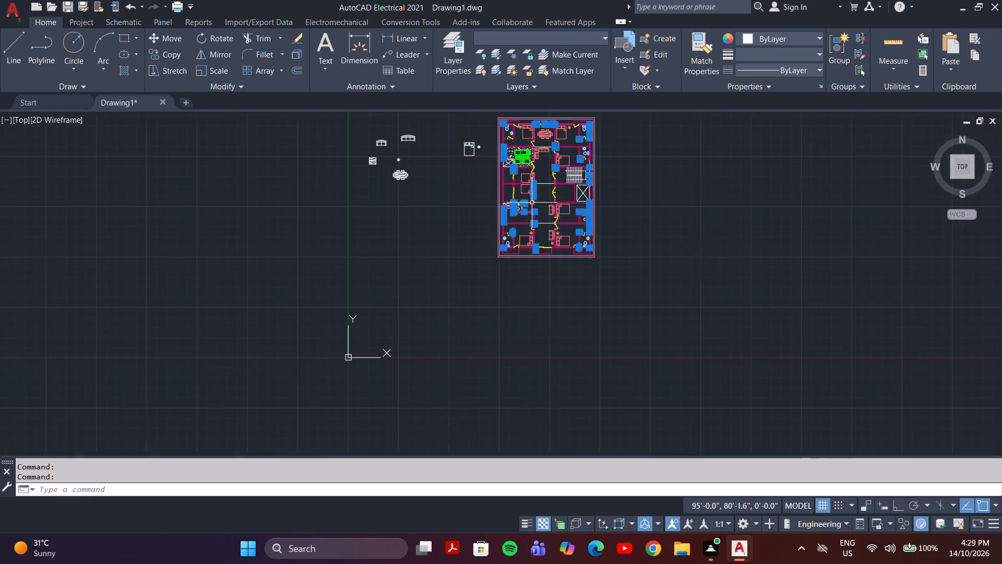
pyautogui.scroll(2, 531, 187)
pyautogui.scroll(-3, 542, 194)
pyautogui.scroll(1, 557, 158)
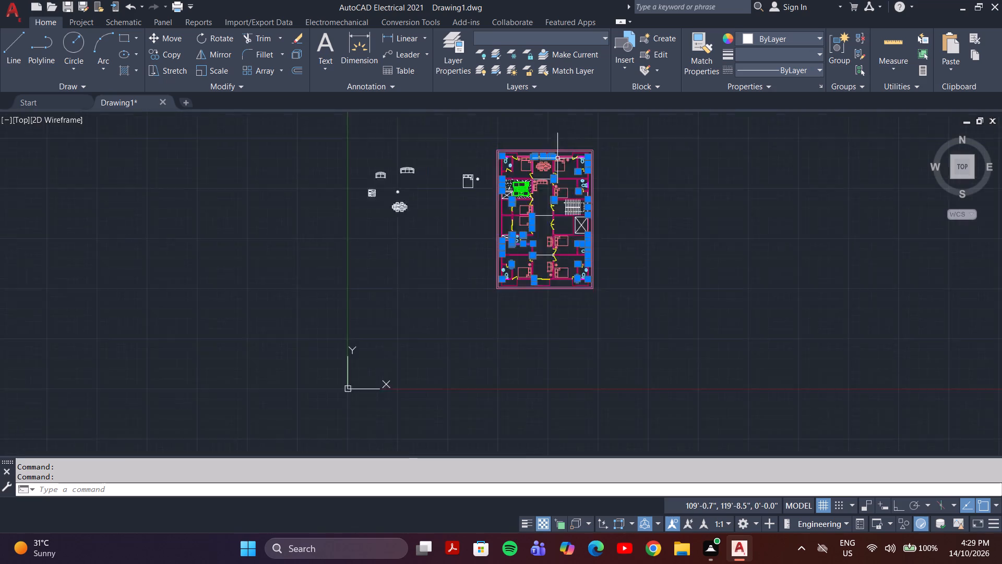
pyautogui.scroll(1, 557, 158)
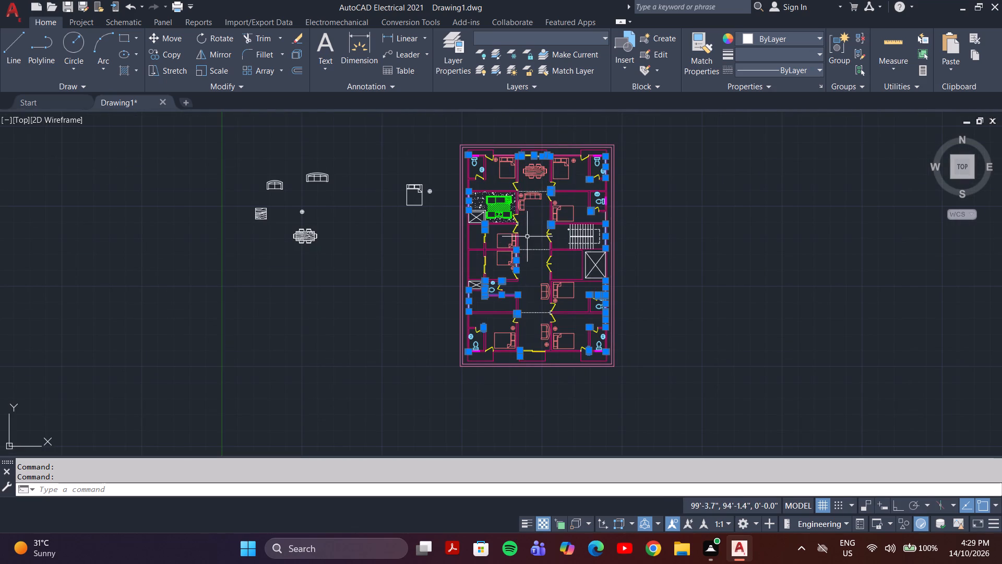
pyautogui.click(605, 39)
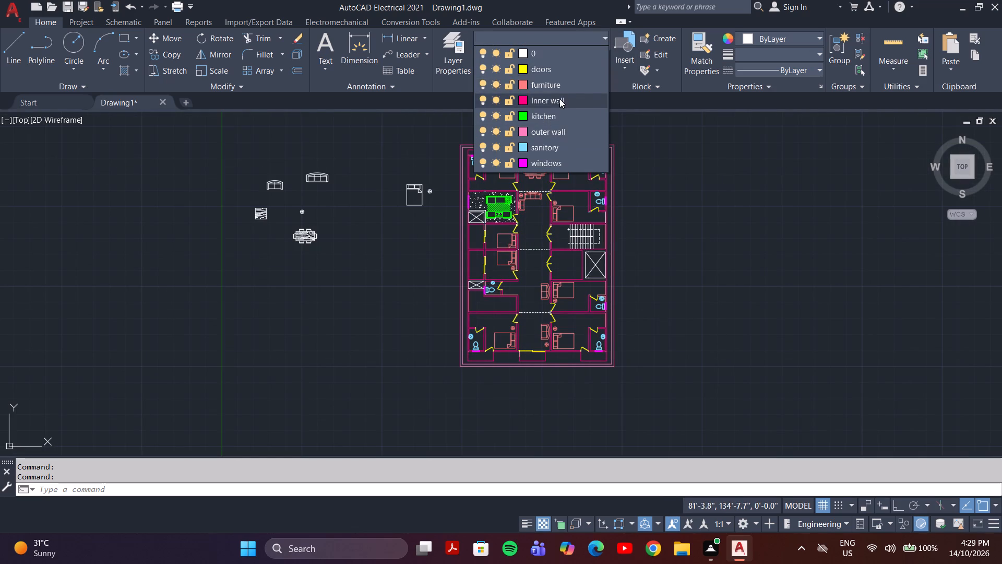
pyautogui.click(561, 99)
pyautogui.press('Escape')
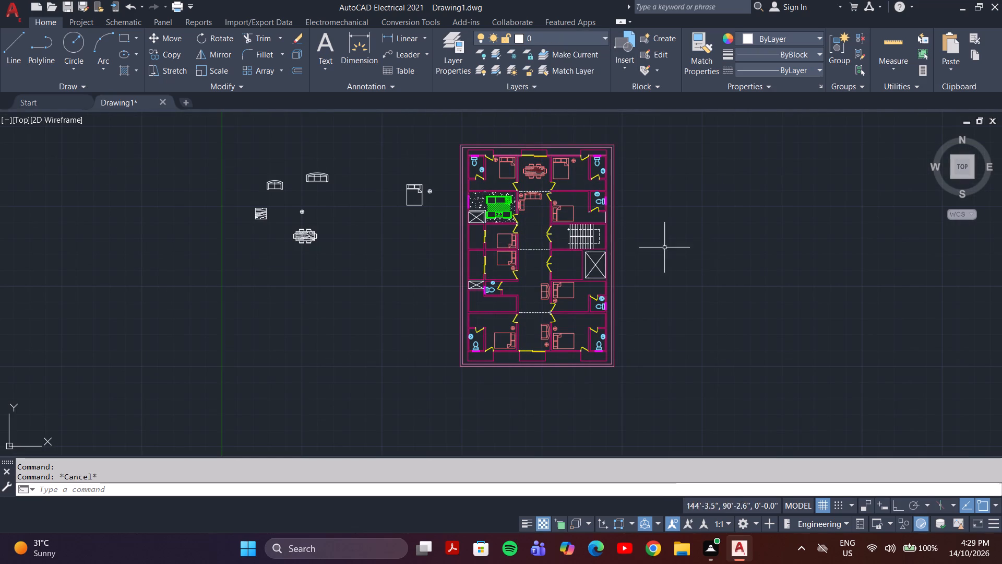
# Select the short wall-end line beside the bathroom door and the inner exterior wall face below that bathroom, in the bedroom above the staircase.
pyautogui.moveTo(523, 225); pyautogui.dragTo(532, 245)
pyautogui.moveTo(534, 231); pyautogui.dragTo(539, 243, button='middle')
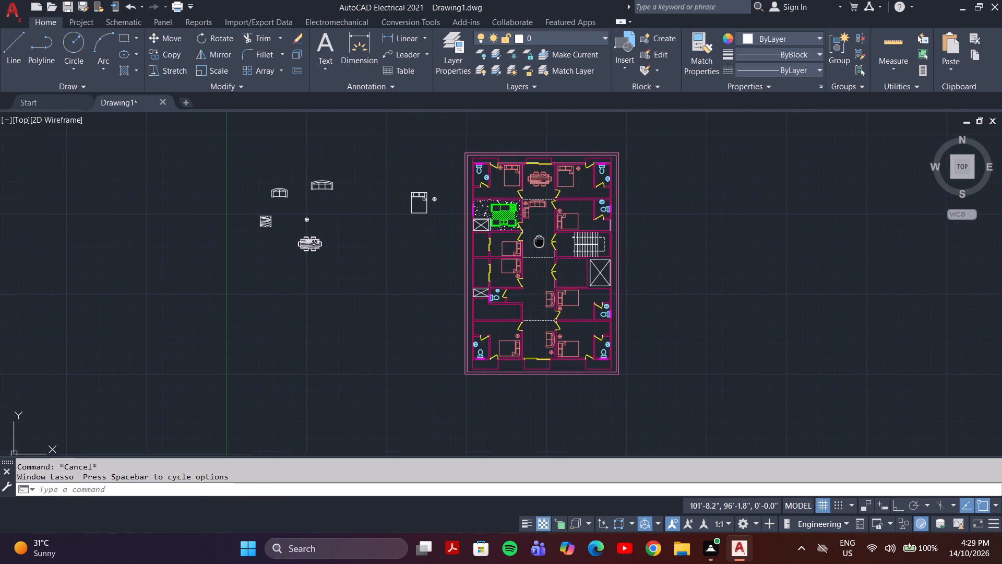
pyautogui.moveTo(539, 243); pyautogui.dragTo(503, 245, button='middle')
pyautogui.scroll(2, 502, 239)
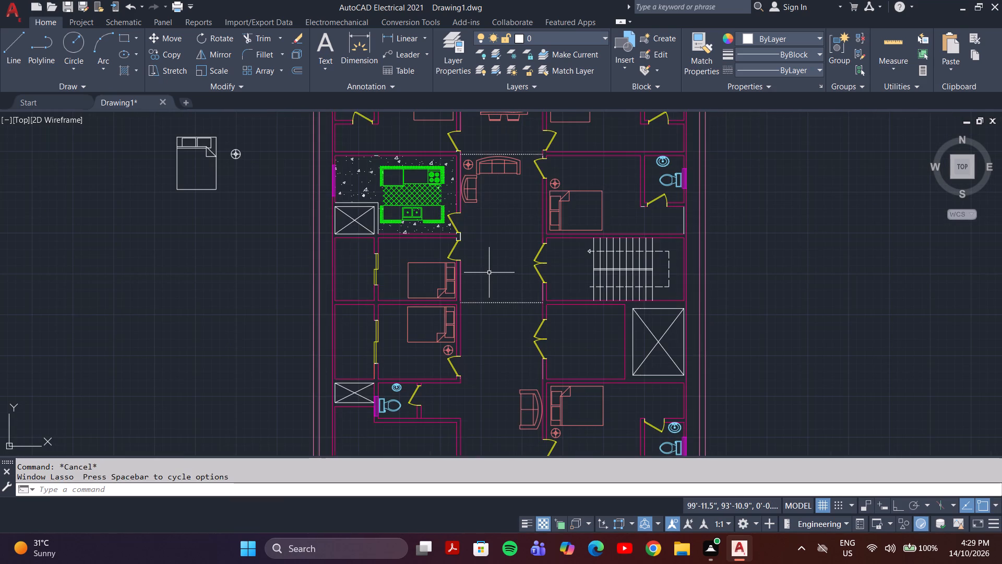
pyautogui.moveTo(489, 270); pyautogui.dragTo(535, 136, button='middle')
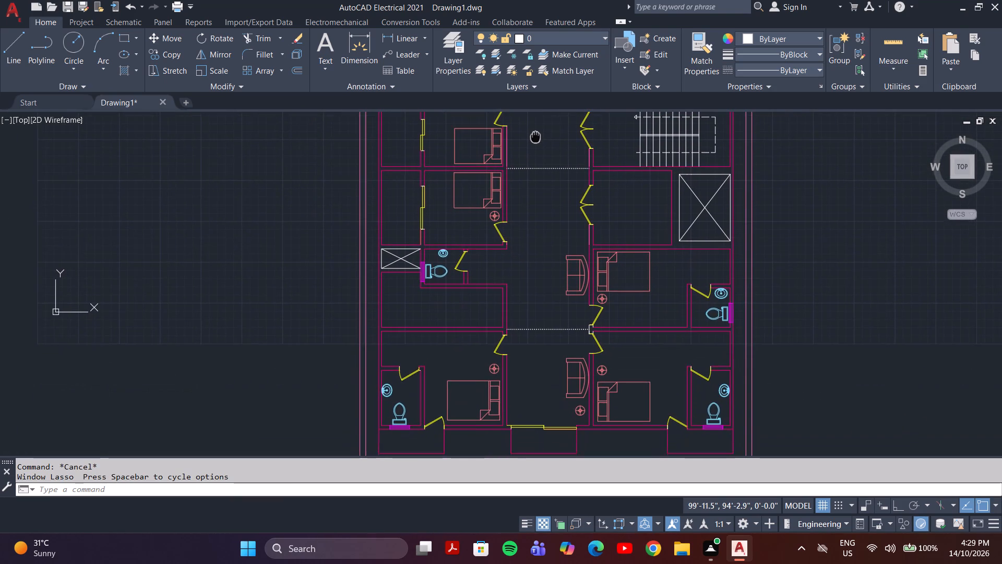
pyautogui.moveTo(535, 136); pyautogui.dragTo(553, 217, button='middle')
pyautogui.scroll(-1, 535, 146)
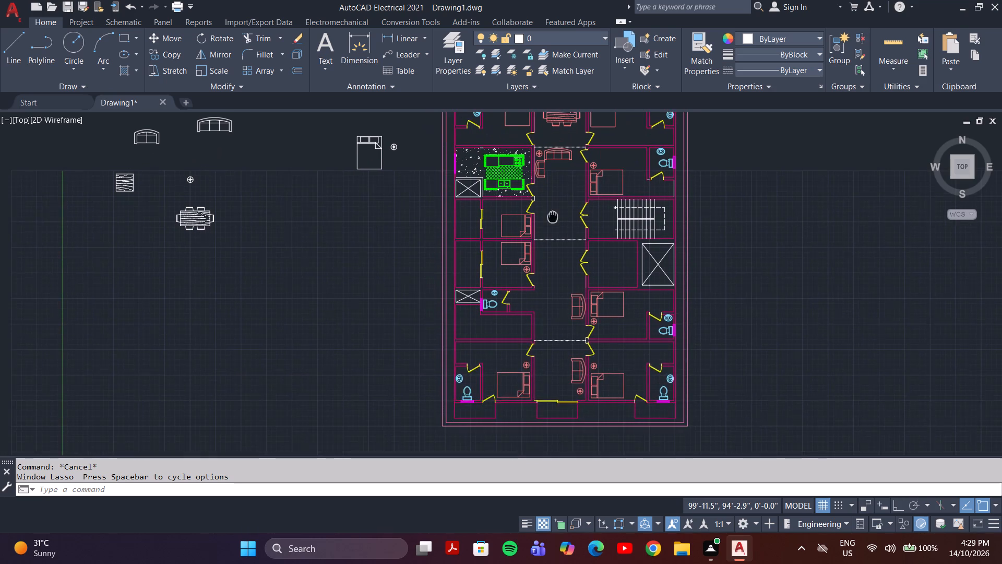
pyautogui.moveTo(553, 217); pyautogui.dragTo(548, 274, button='middle')
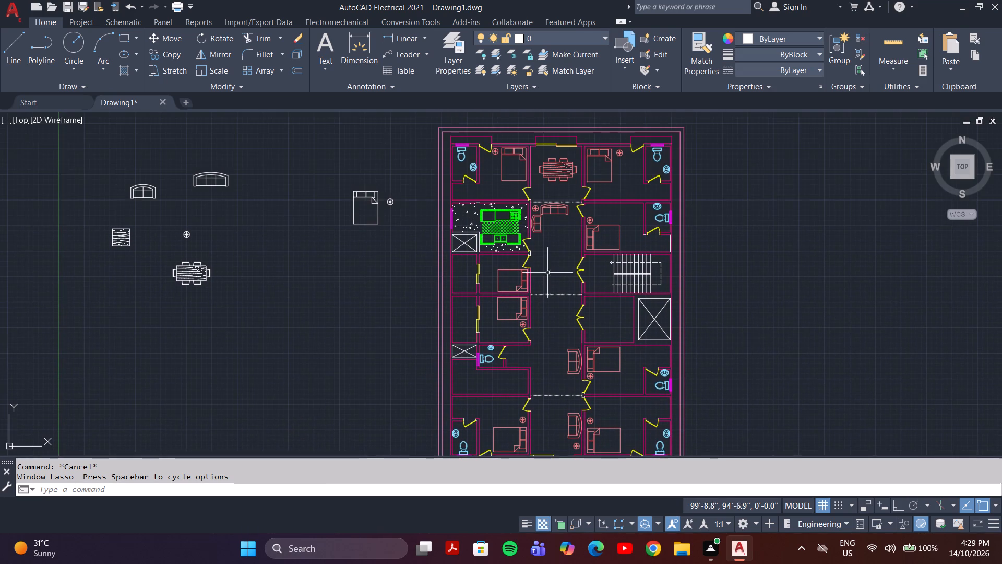
pyautogui.scroll(3, 637, 220)
pyautogui.scroll(2, 687, 268)
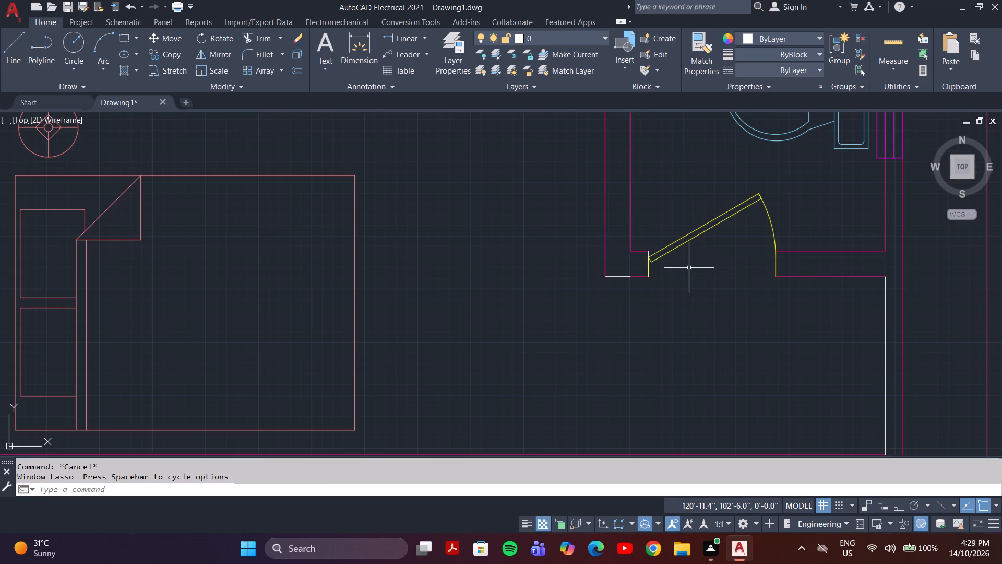
pyautogui.click(619, 276)
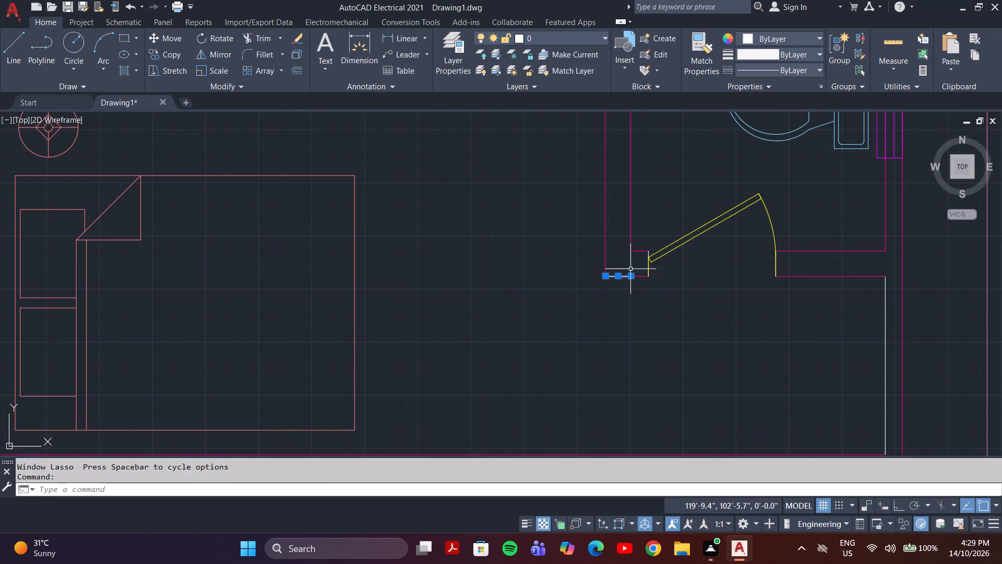
pyautogui.scroll(-3, 606, 304)
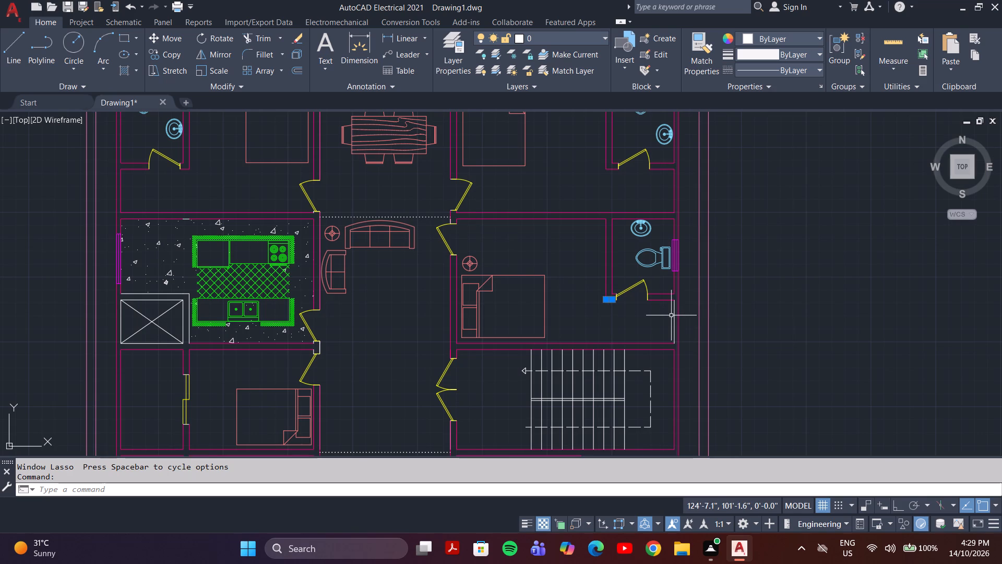
pyautogui.click(673, 315)
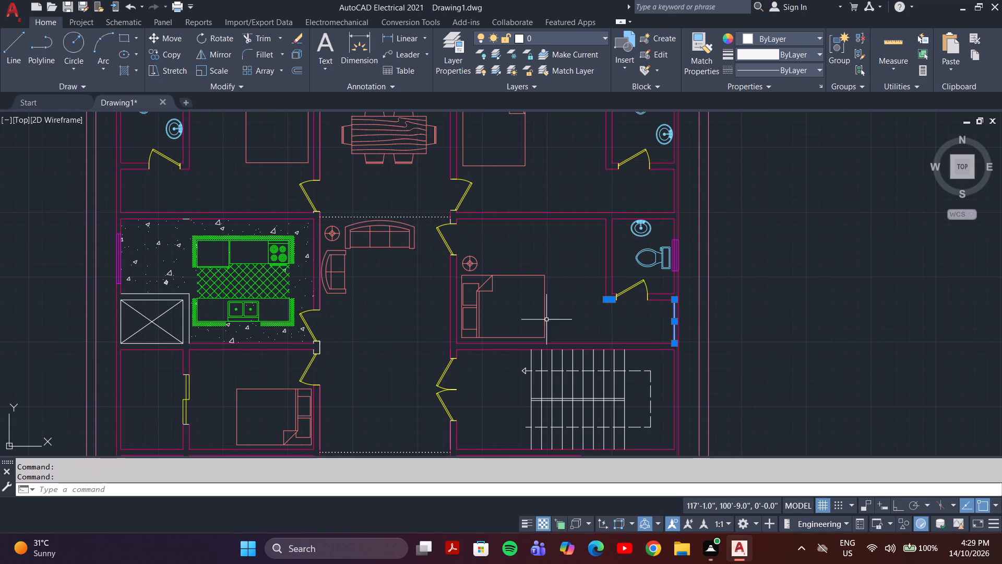
# Add the three vertical lines of the wall end between the kitchen door and the bedroom door below it to the selection.
pyautogui.scroll(5, 296, 361)
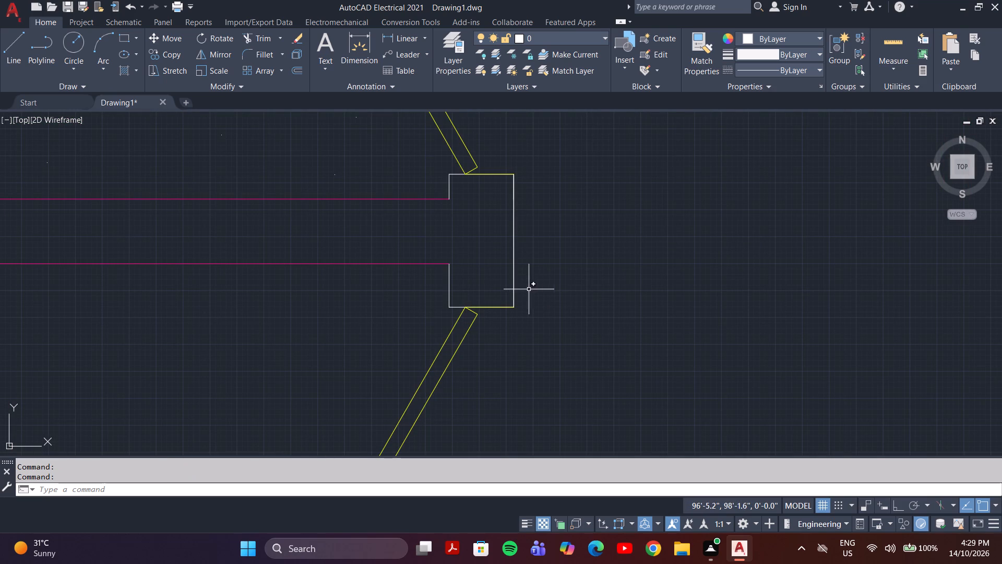
pyautogui.click(515, 291)
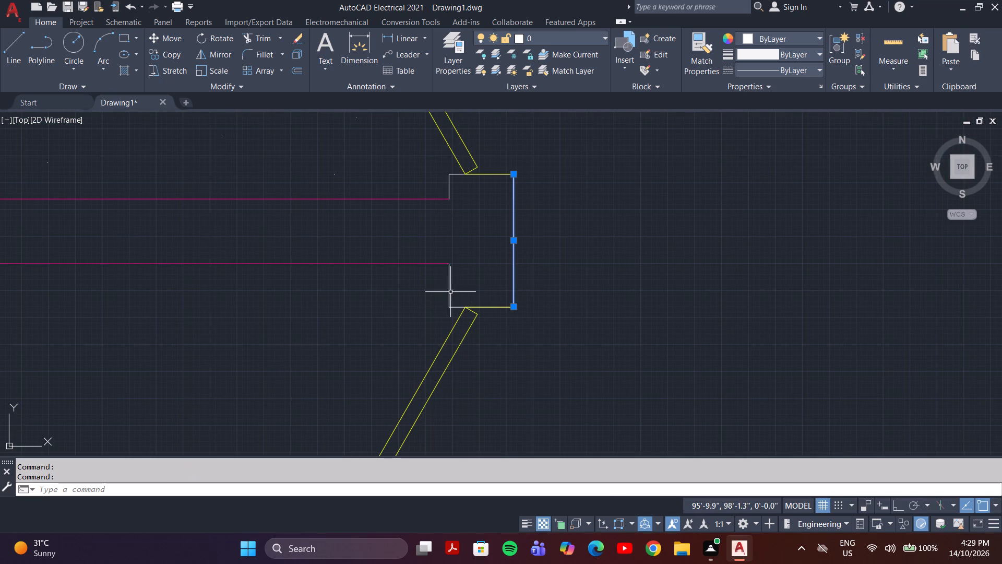
pyautogui.click(451, 291)
pyautogui.click(451, 182)
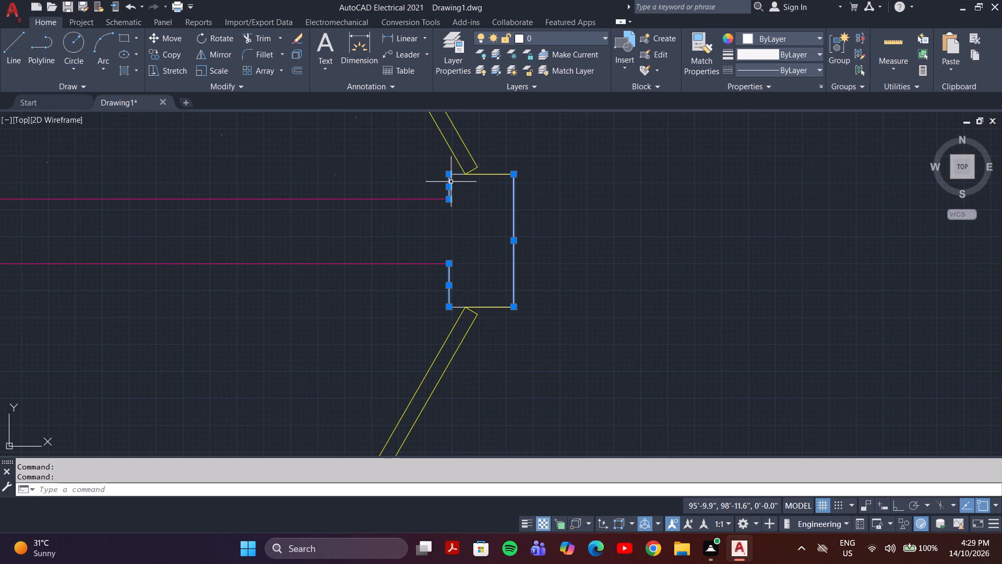
pyautogui.click(451, 174)
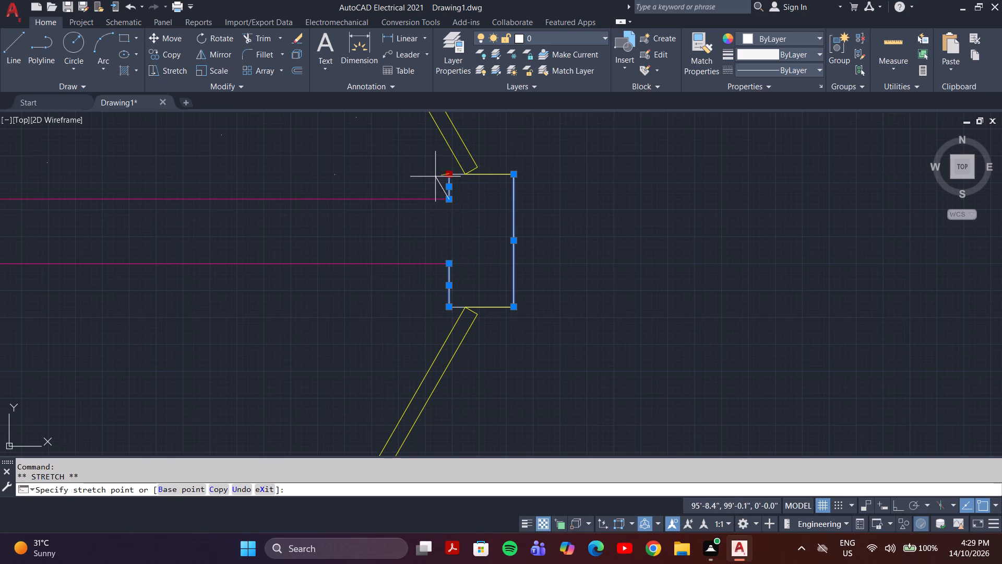
pyautogui.scroll(-4, 448, 177)
pyautogui.press('Escape')
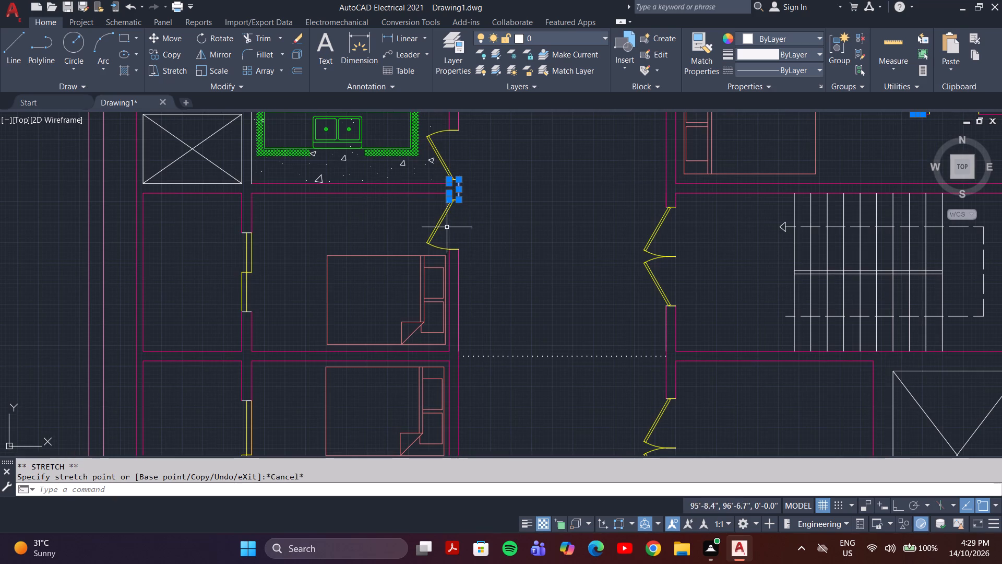
# Add the two horizontal wall lines above the crossed shaft beside the kitchen and the vertical wall line between them to the selection.
pyautogui.scroll(-3, 447, 227)
pyautogui.scroll(-1, 423, 170)
pyautogui.scroll(1, 419, 181)
pyautogui.scroll(-1, 404, 166)
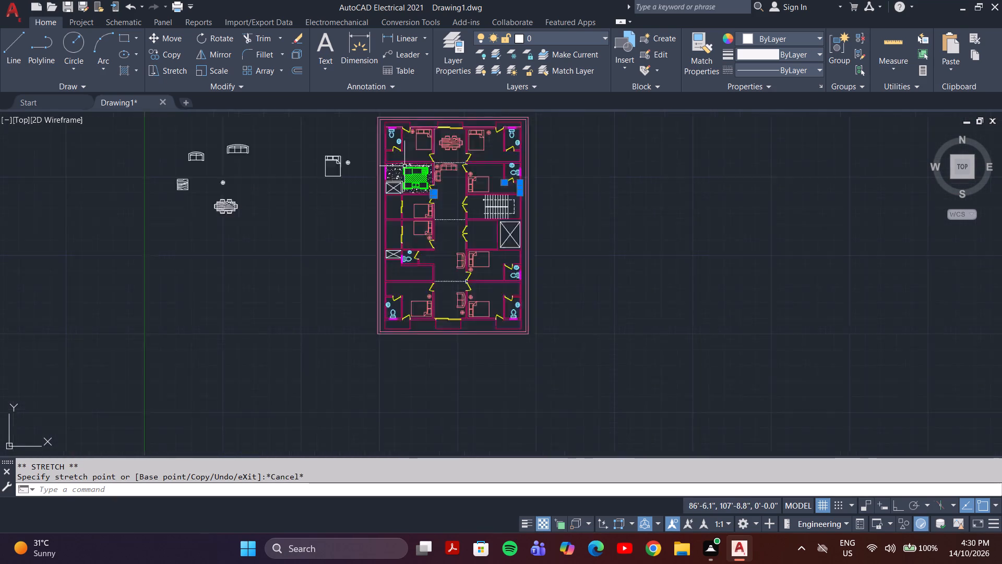
pyautogui.scroll(-2, 404, 166)
pyautogui.scroll(7, 399, 176)
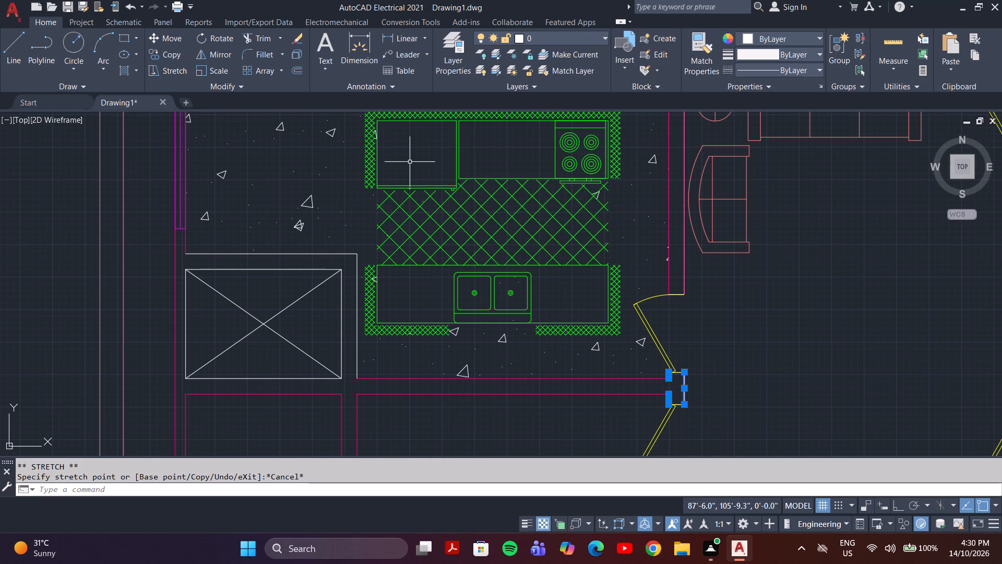
pyautogui.click(341, 251)
pyautogui.click(341, 256)
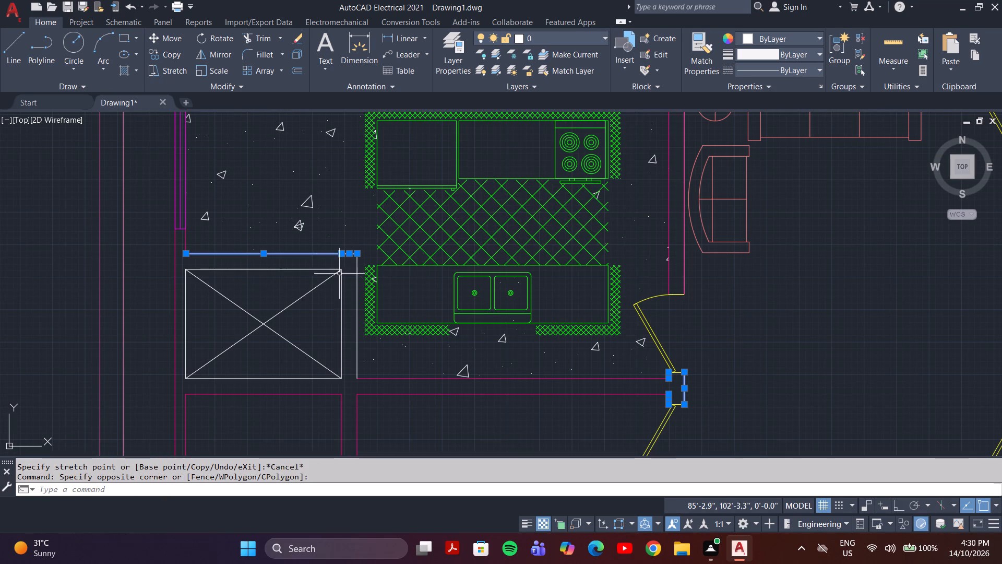
pyautogui.click(355, 288)
# Check the whole floor plan for inner wall lines still missing from the selection.
pyautogui.scroll(-5, 356, 286)
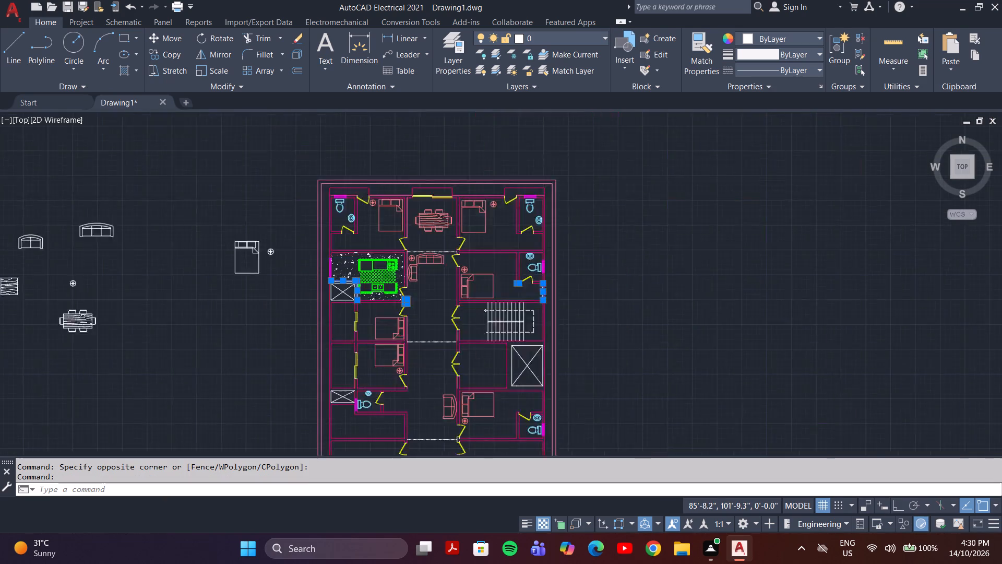
pyautogui.scroll(3, 430, 219)
pyautogui.scroll(-3, 432, 222)
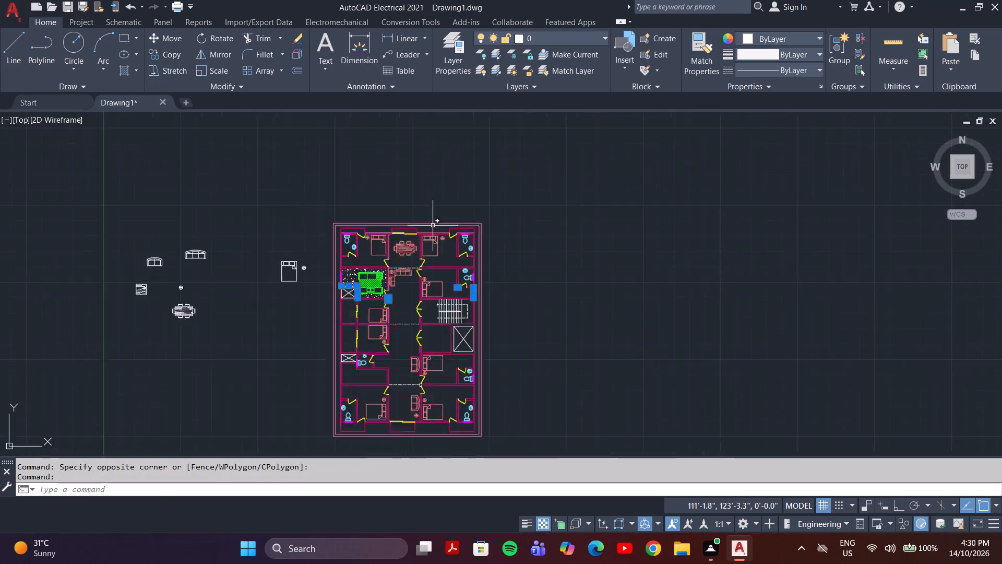
pyautogui.scroll(-2, 434, 227)
pyautogui.scroll(6, 458, 266)
pyautogui.scroll(-5, 462, 261)
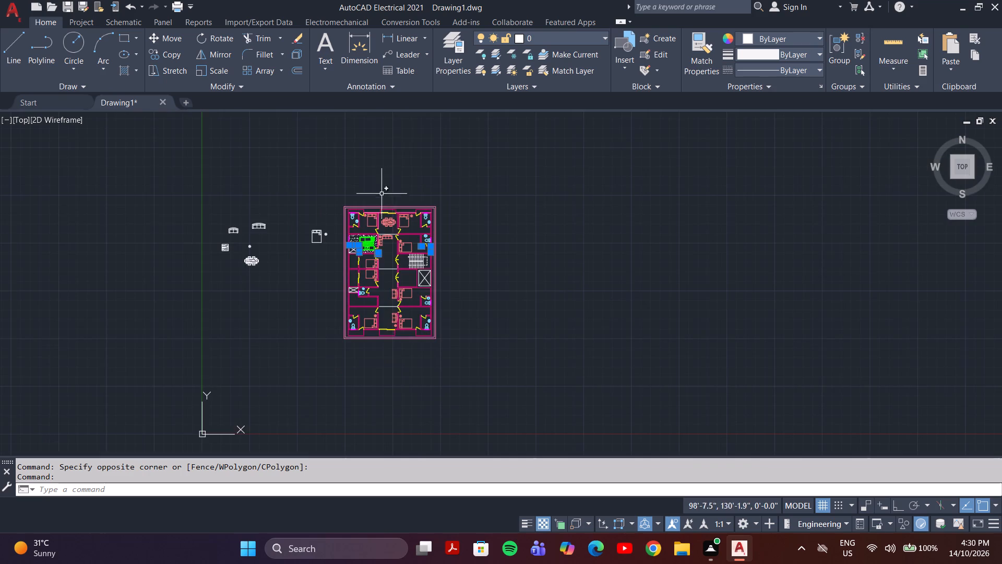
pyautogui.scroll(3, 379, 192)
pyautogui.scroll(1, 405, 288)
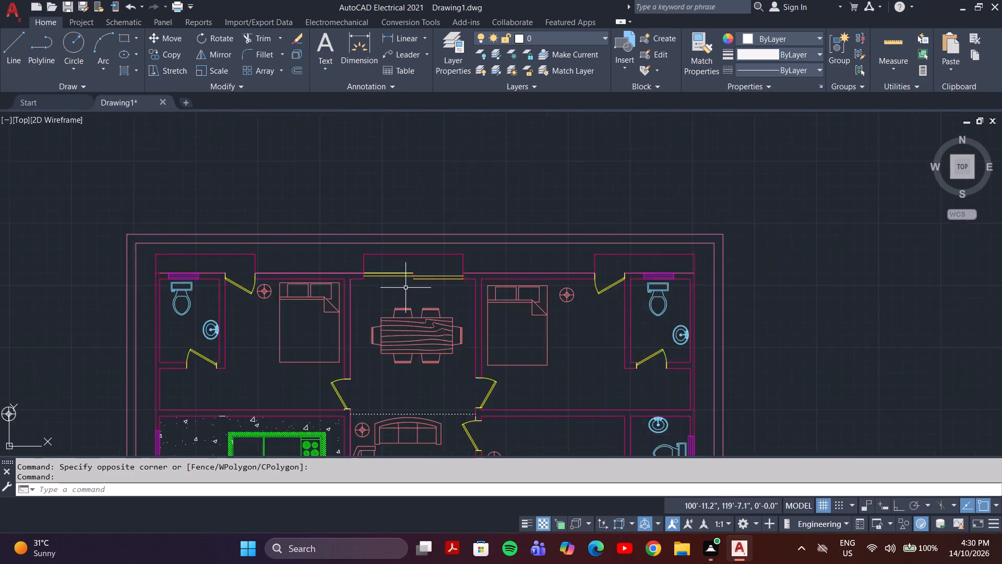
pyautogui.scroll(2, 405, 288)
pyautogui.scroll(-3, 406, 288)
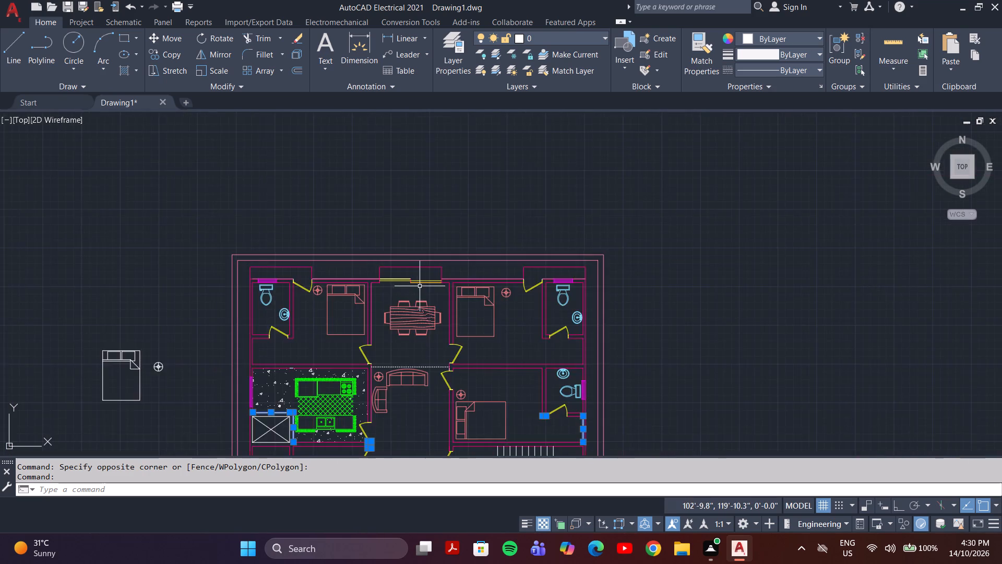
pyautogui.scroll(-1, 461, 311)
pyautogui.scroll(-3, 455, 378)
pyautogui.scroll(3, 448, 419)
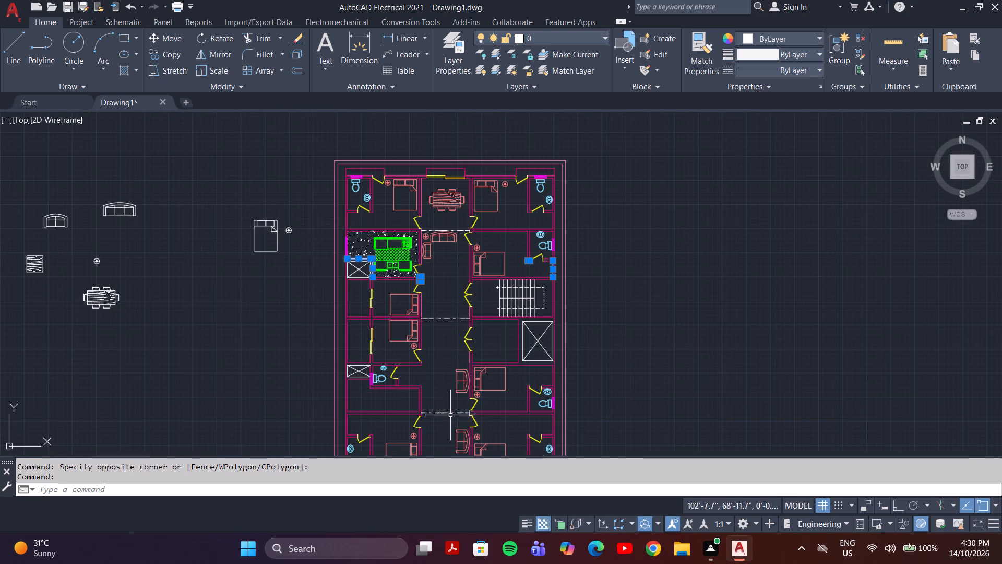
pyautogui.scroll(-2, 412, 339)
pyautogui.scroll(1, 416, 401)
pyautogui.scroll(1, 436, 356)
pyautogui.scroll(3, 379, 359)
pyautogui.scroll(-3, 383, 358)
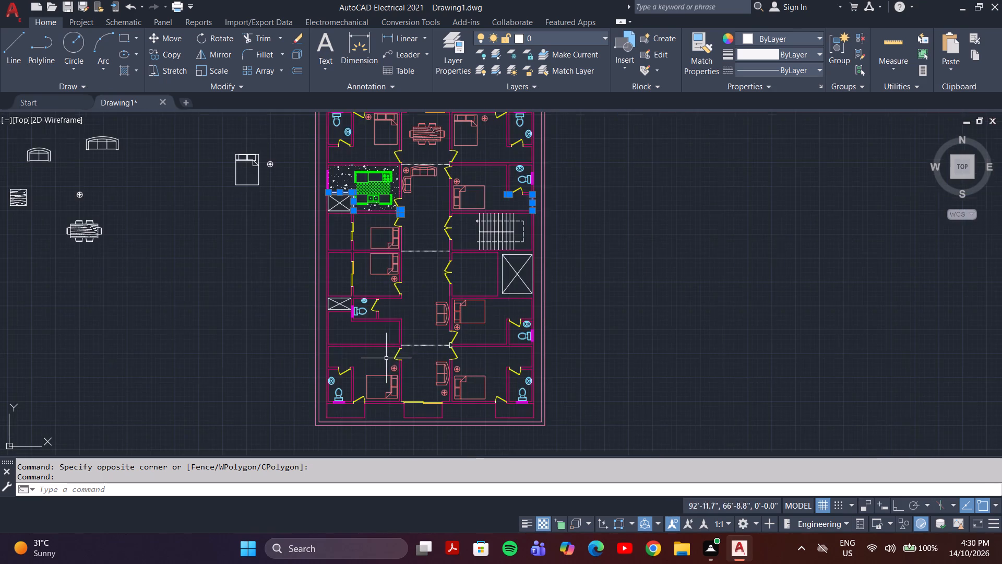
pyautogui.scroll(-1, 400, 357)
pyautogui.scroll(2, 407, 287)
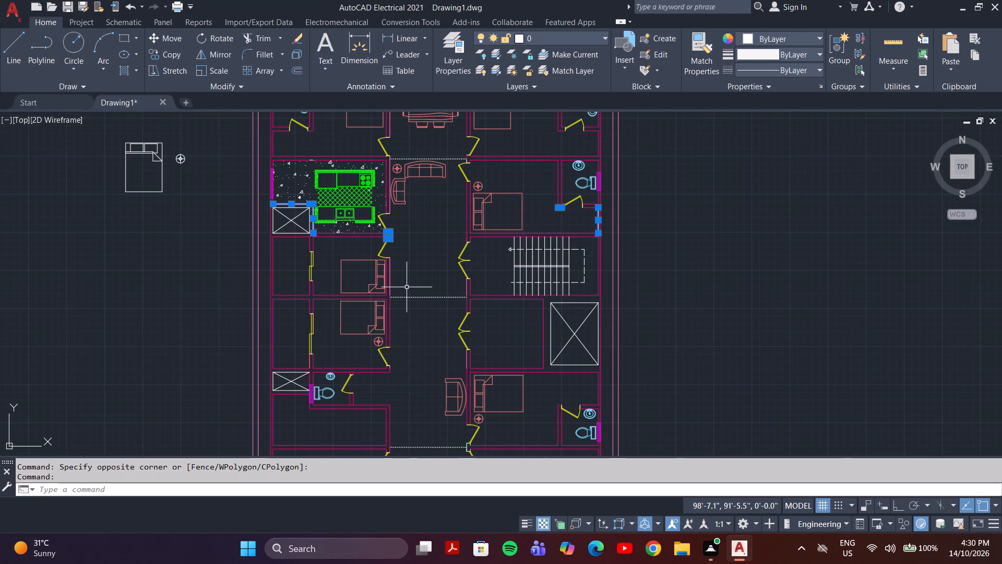
pyautogui.scroll(2, 320, 215)
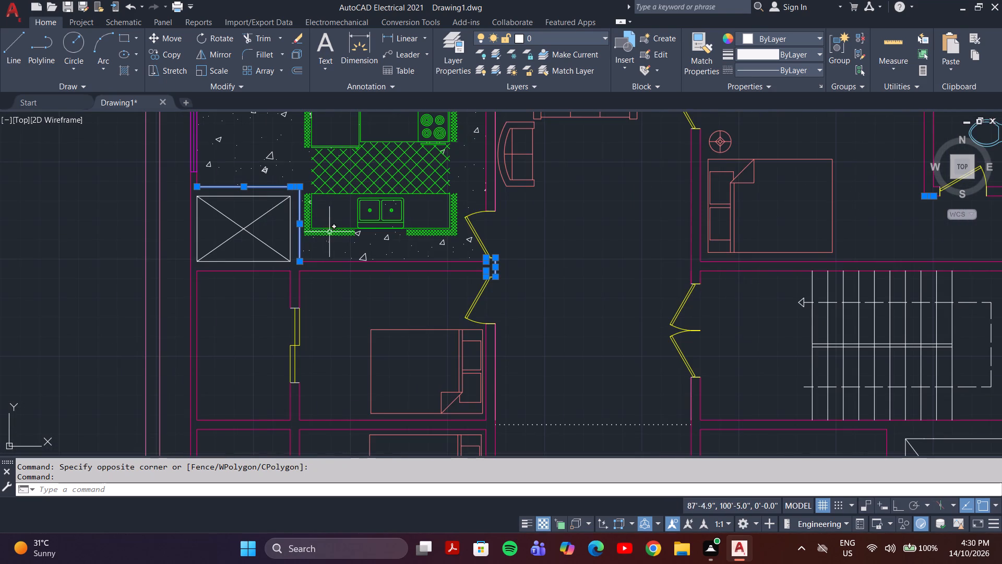
# Move the selected wall lines to the Inner wall layer.
pyautogui.click(599, 26)
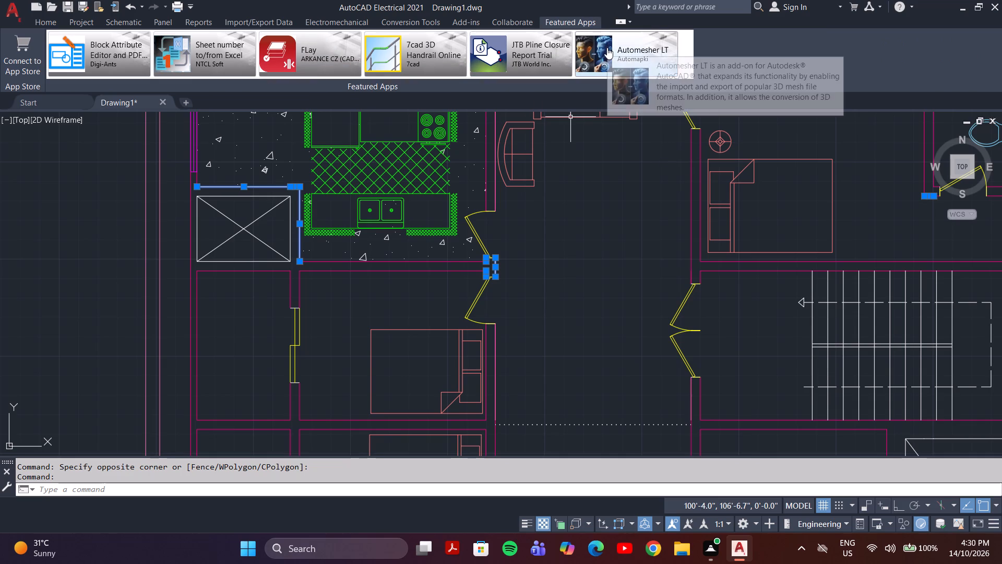
pyautogui.click(46, 23)
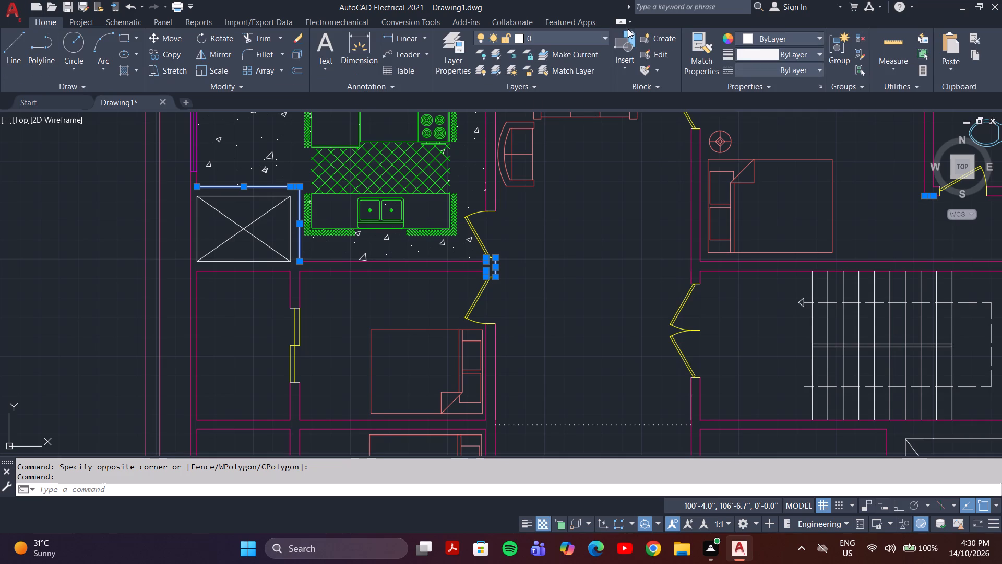
pyautogui.click(603, 37)
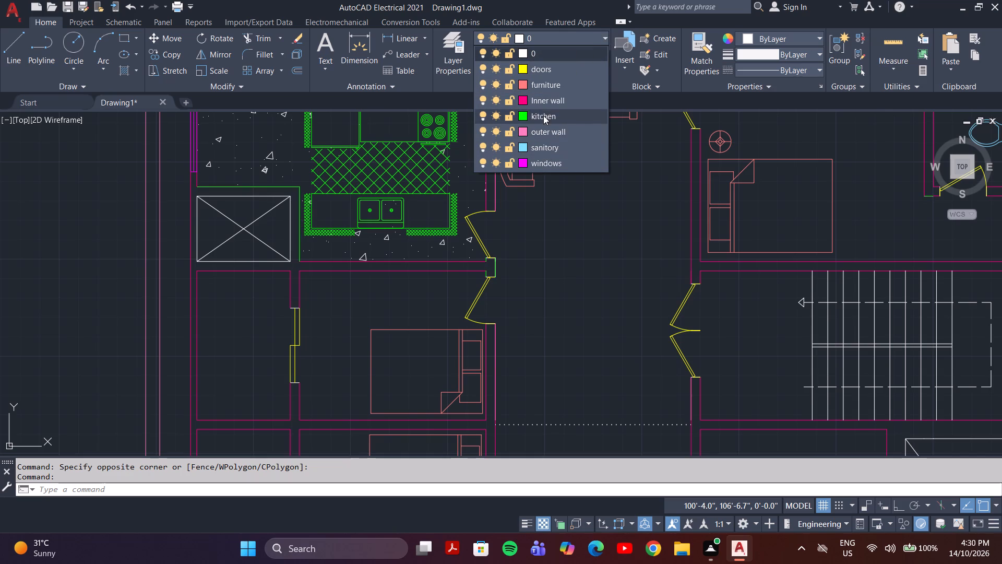
pyautogui.click(541, 103)
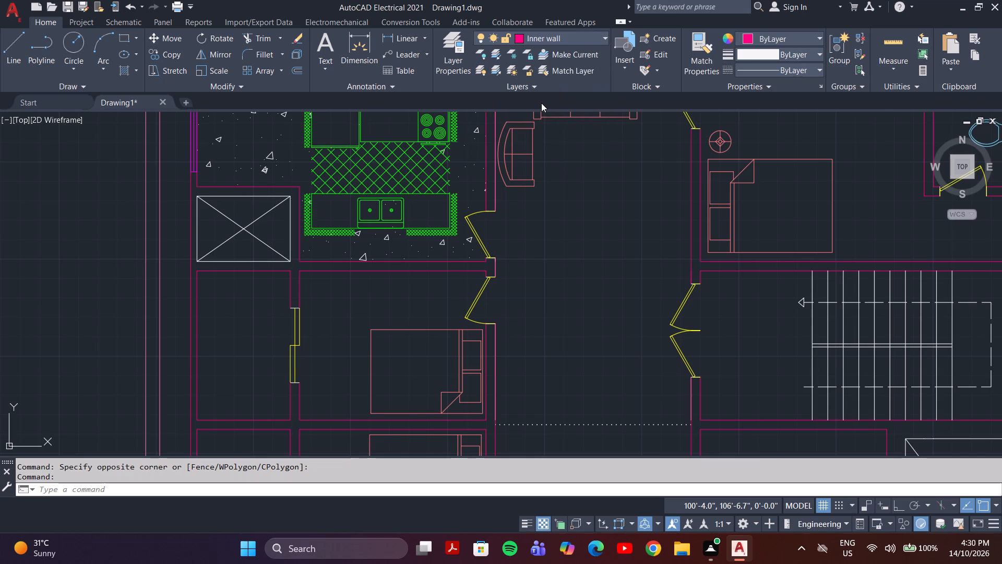
# Clear the selection of the moved wall lines.
pyautogui.scroll(-4, 494, 90)
pyautogui.scroll(-3, 526, 238)
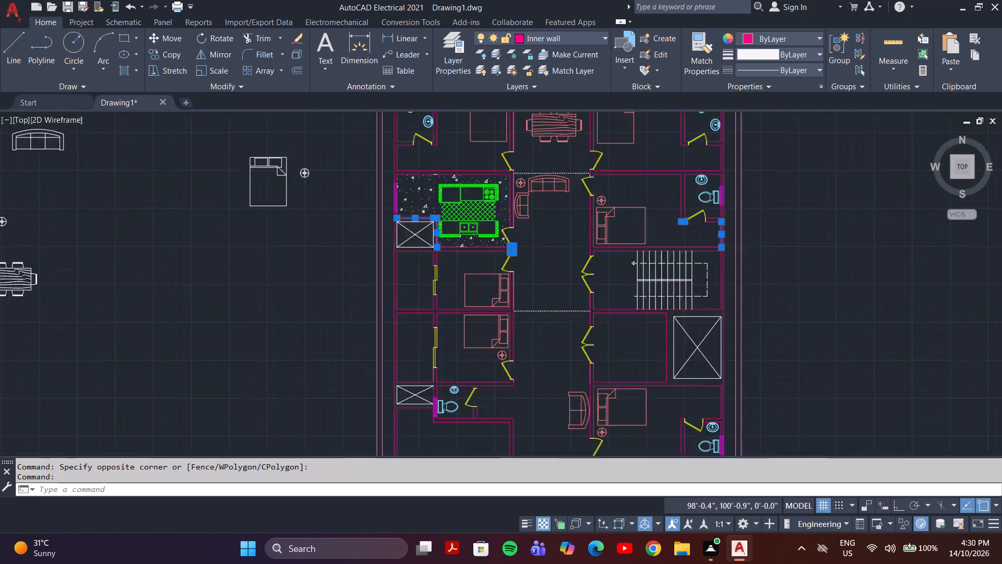
pyautogui.press('Escape')
# Look through the Structural and Civil tool palettes for symbols usable in the floor plan.
pyautogui.scroll(-3, 552, 274)
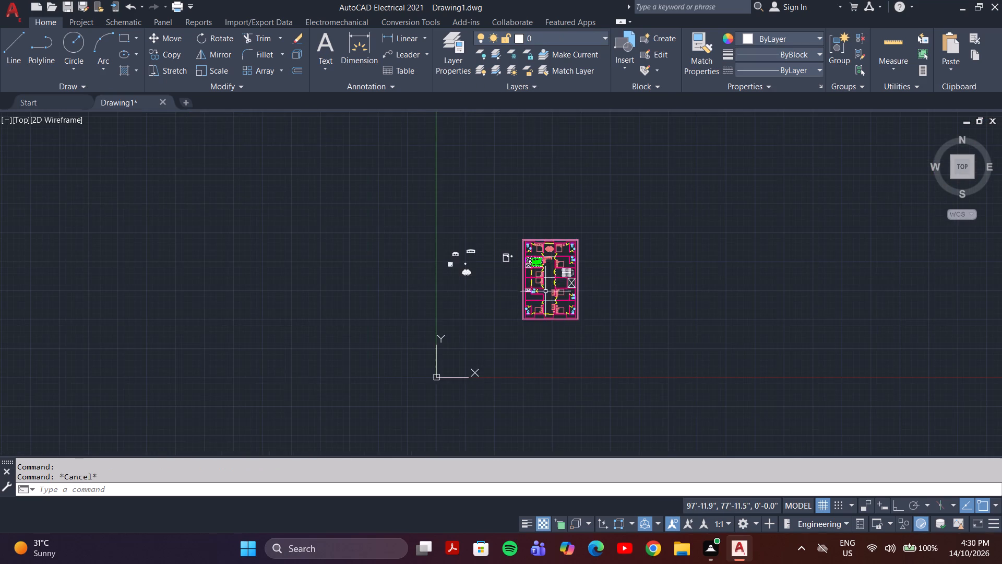
pyautogui.scroll(2, 546, 291)
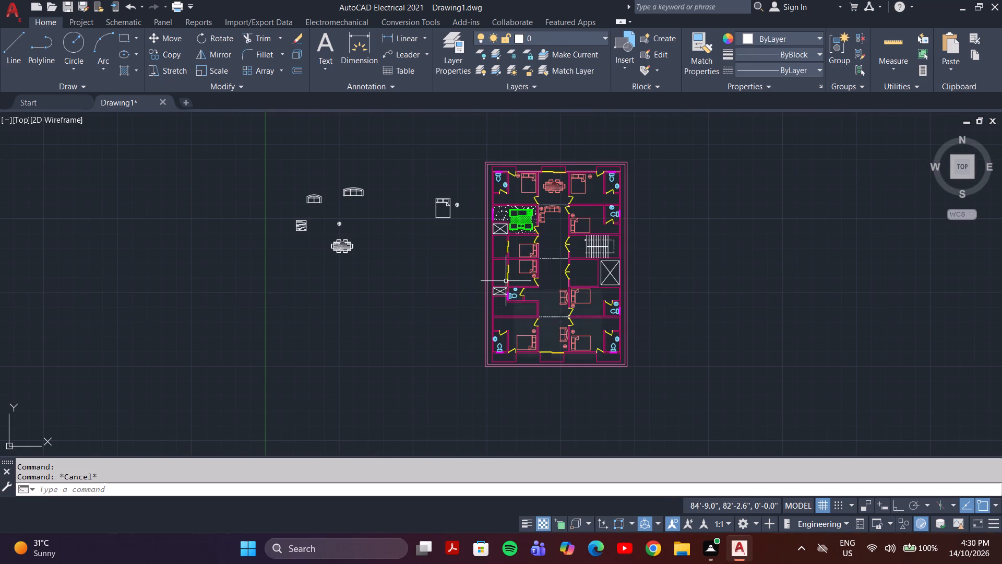
pyautogui.press('t')
pyautogui.press('p')
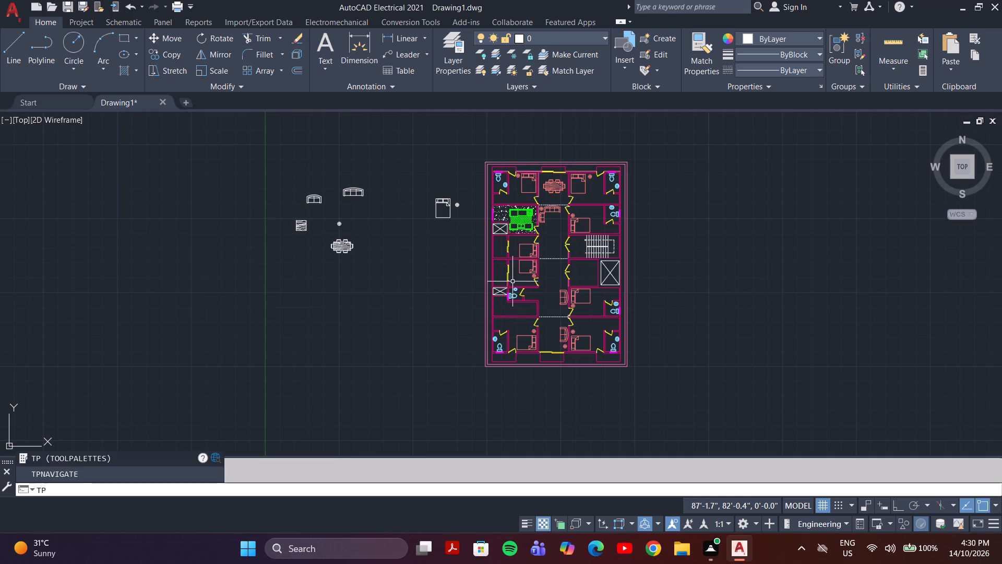
pyautogui.press('Return')
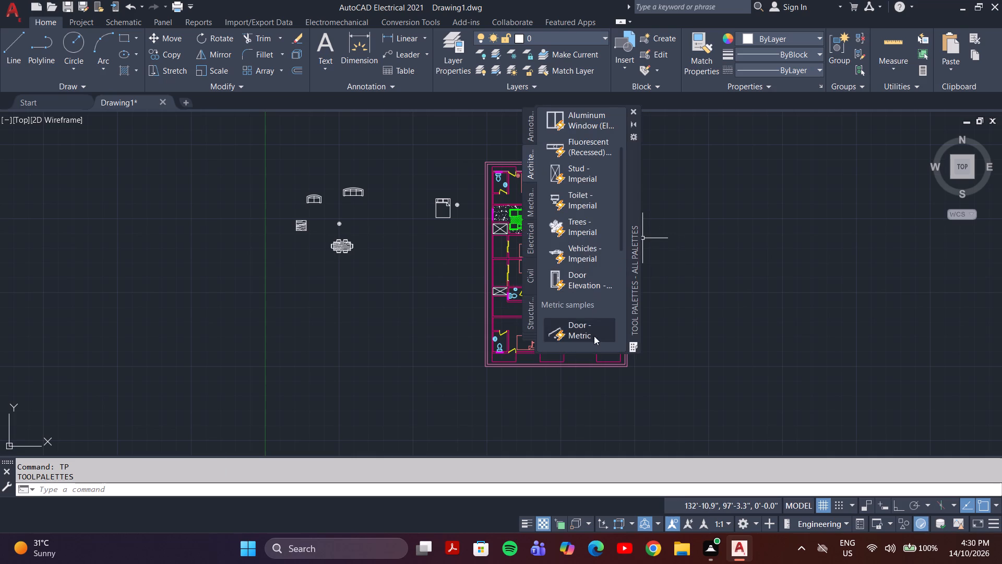
pyautogui.click(530, 315)
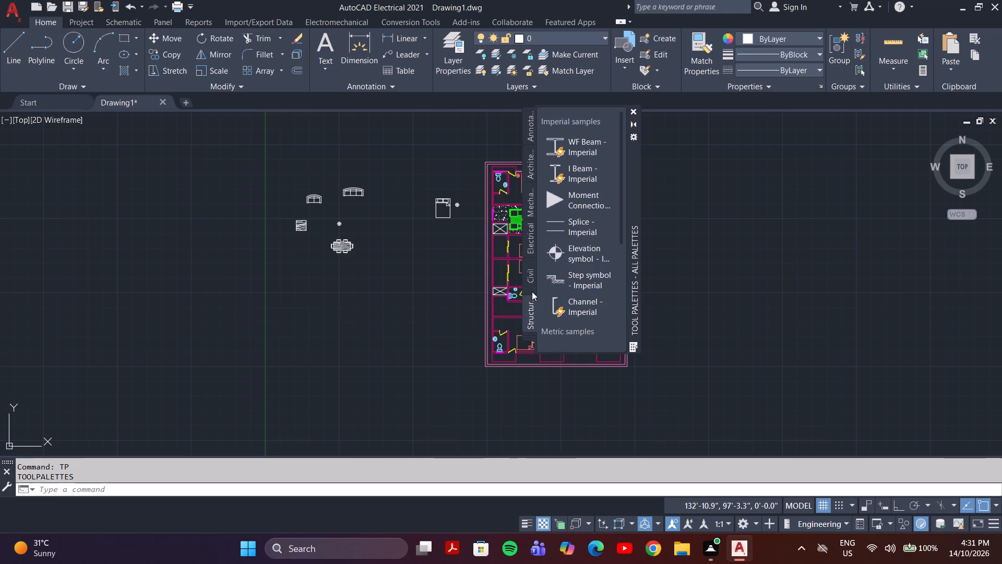
pyautogui.click(528, 277)
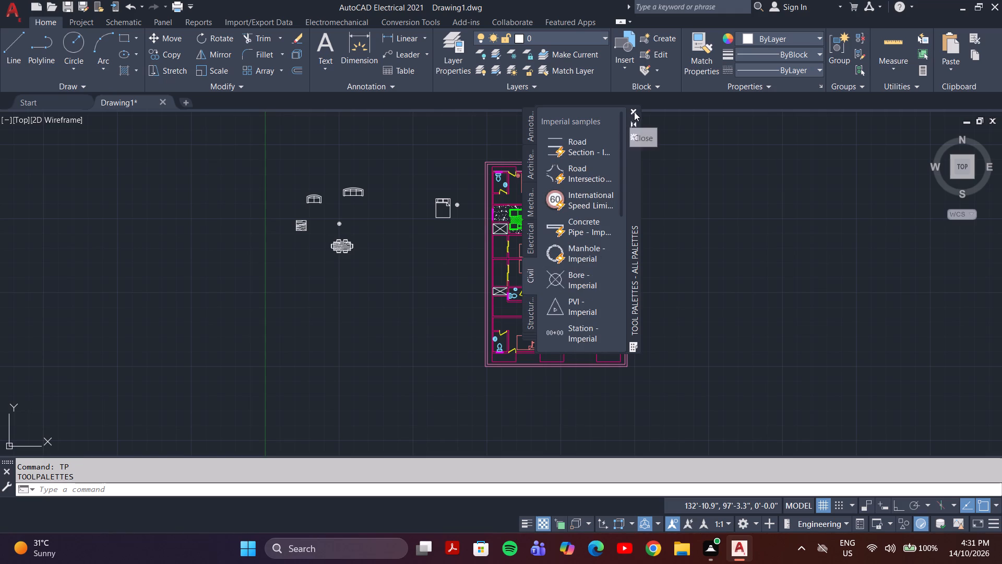
pyautogui.click(634, 112)
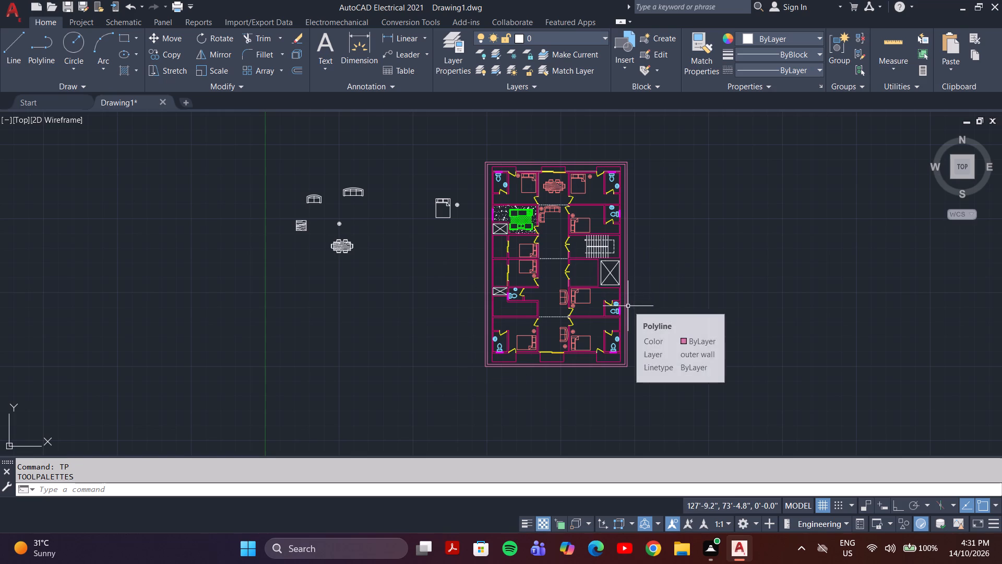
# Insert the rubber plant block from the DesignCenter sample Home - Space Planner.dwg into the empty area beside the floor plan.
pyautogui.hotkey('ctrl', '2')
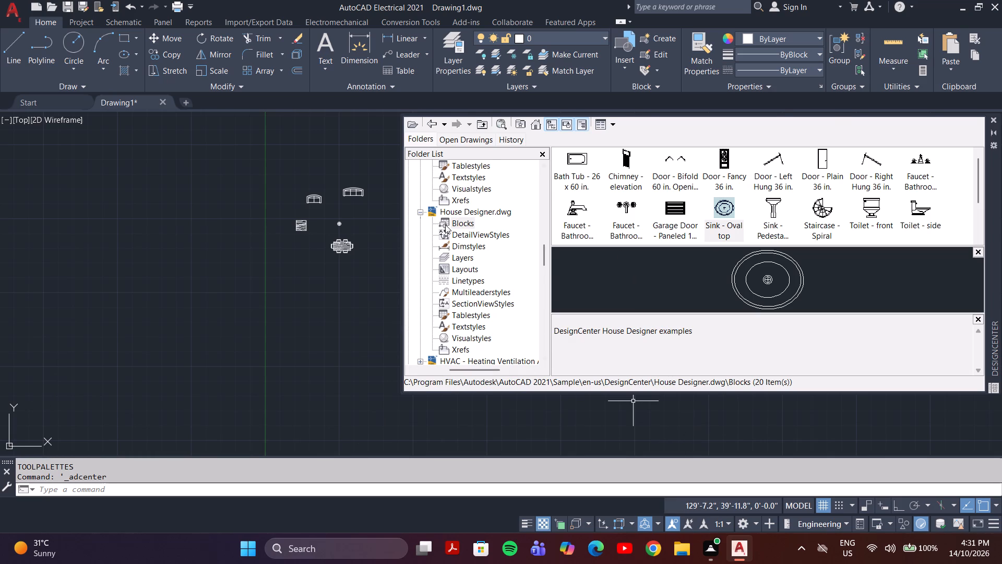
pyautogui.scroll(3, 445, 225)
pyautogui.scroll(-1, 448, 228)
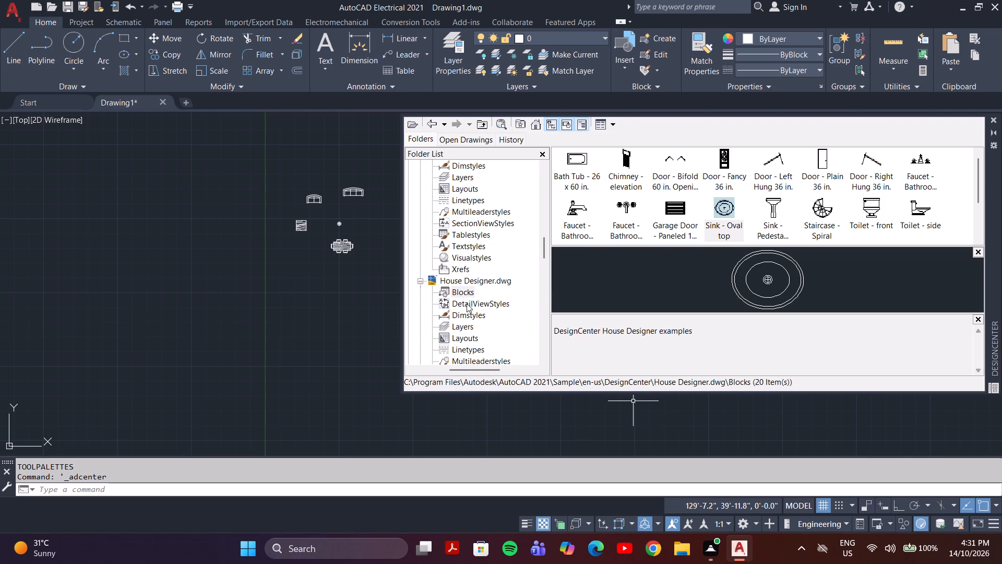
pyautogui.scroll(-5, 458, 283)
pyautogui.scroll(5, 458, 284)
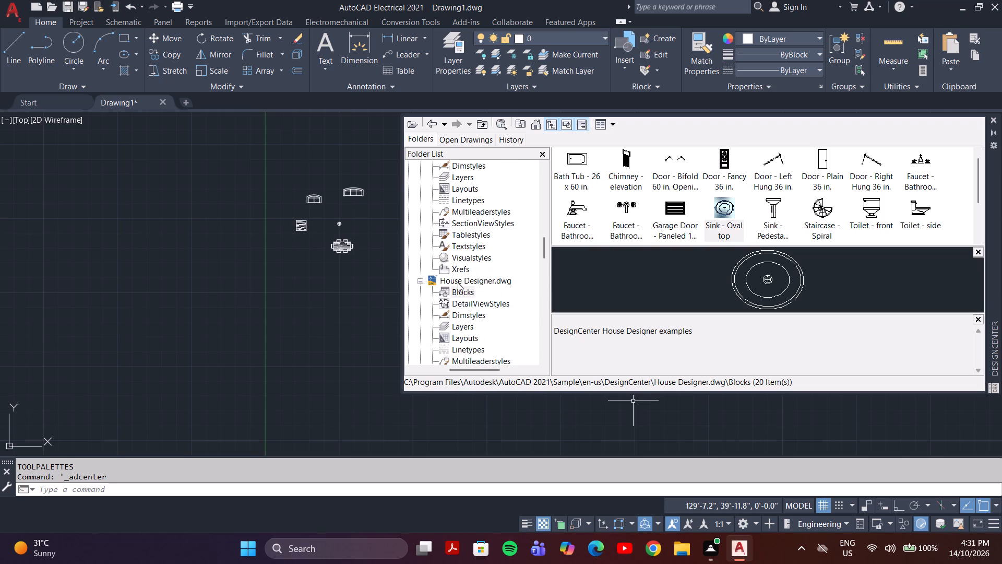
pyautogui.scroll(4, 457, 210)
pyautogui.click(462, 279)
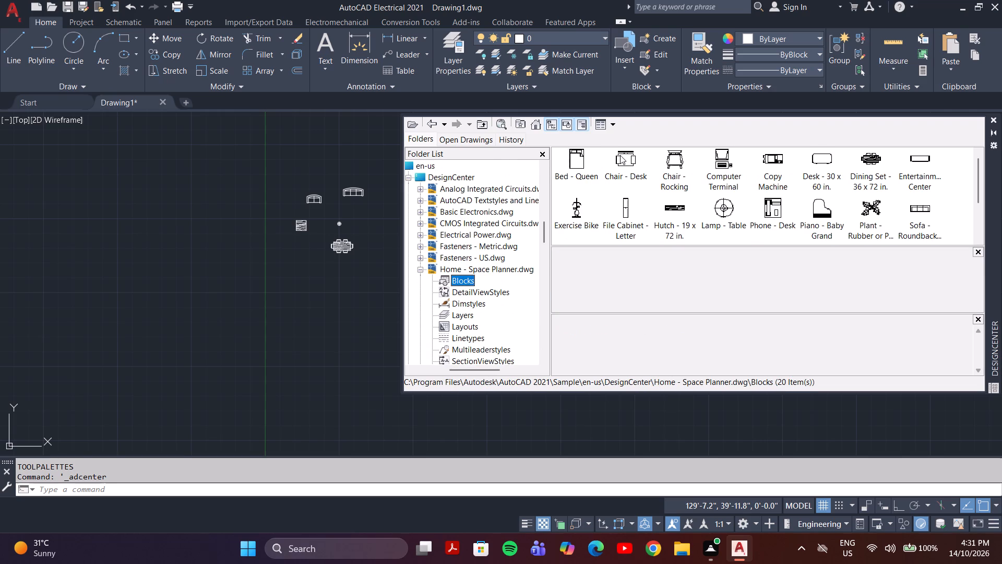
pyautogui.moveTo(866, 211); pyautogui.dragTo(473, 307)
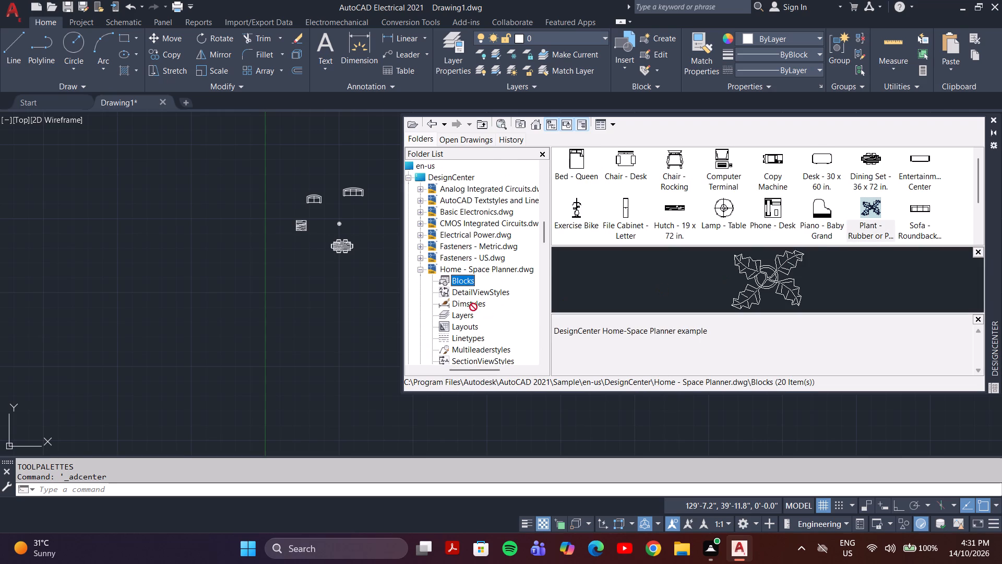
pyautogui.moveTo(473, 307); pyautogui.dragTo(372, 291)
# Browse the House Designer.dwg and Kitchens.dwg blocks and the Home - Space Planner.dwg layouts in DesignCenter.
pyautogui.scroll(-4, 462, 254)
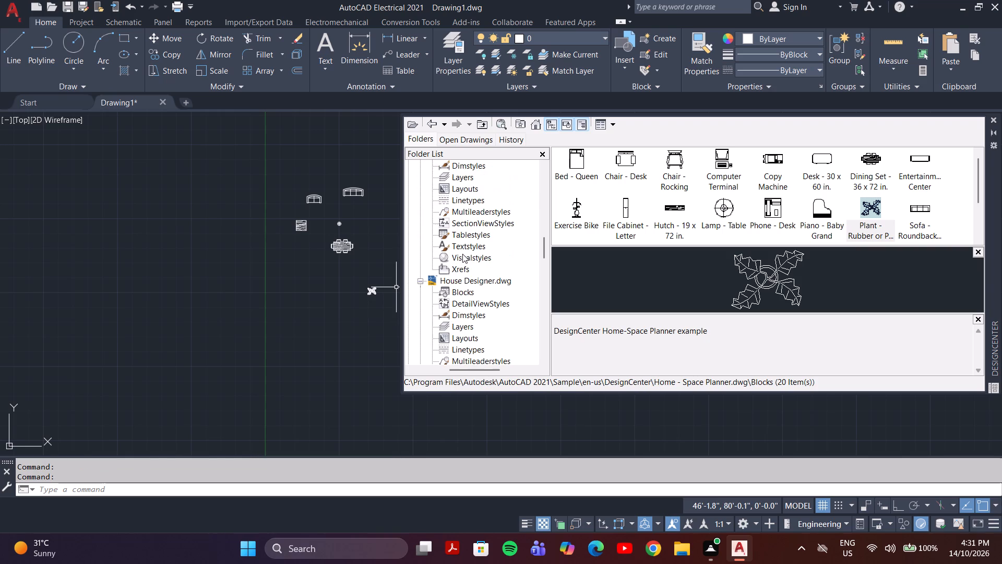
pyautogui.click(468, 295)
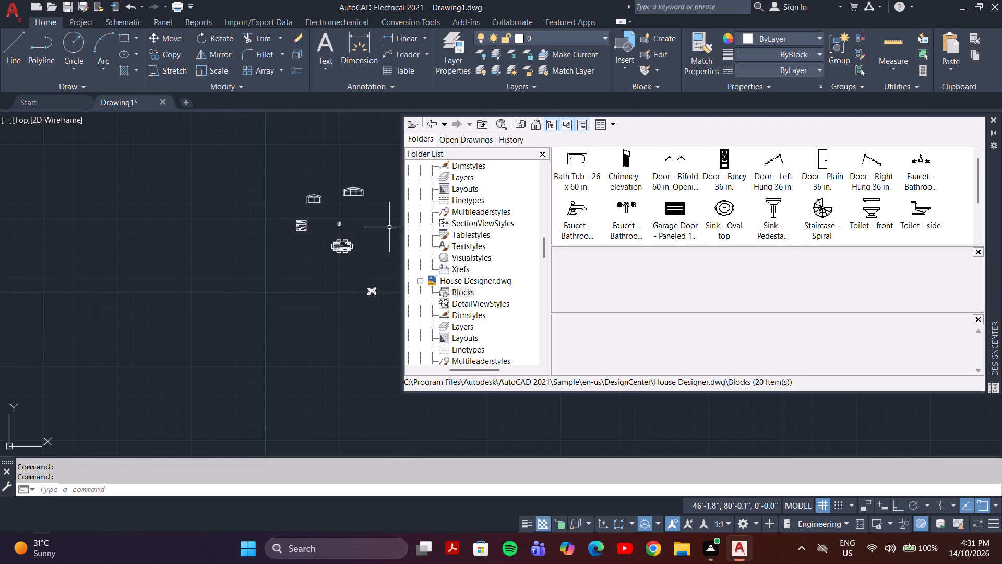
pyautogui.click(465, 189)
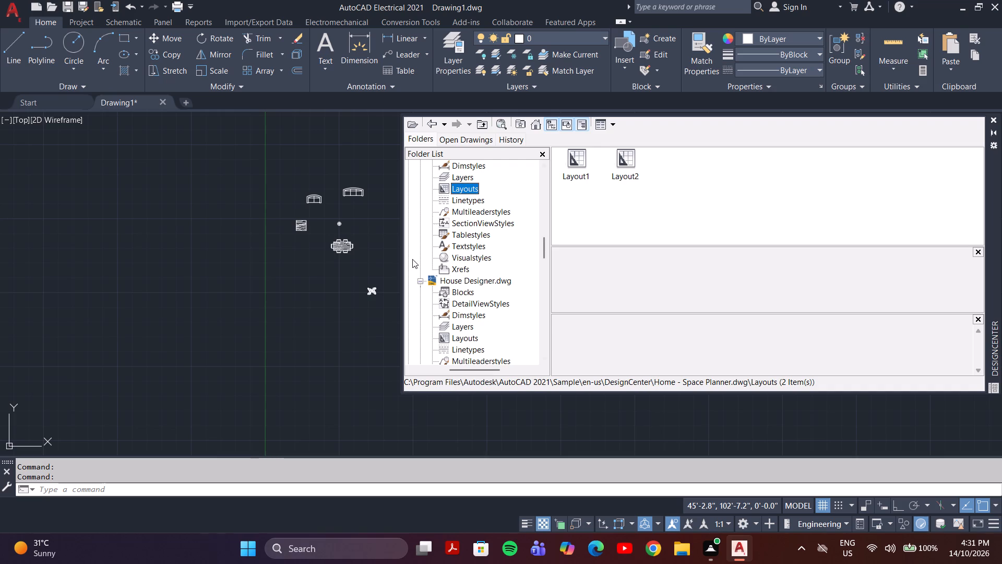
pyautogui.scroll(-2, 412, 260)
pyautogui.scroll(-2, 455, 277)
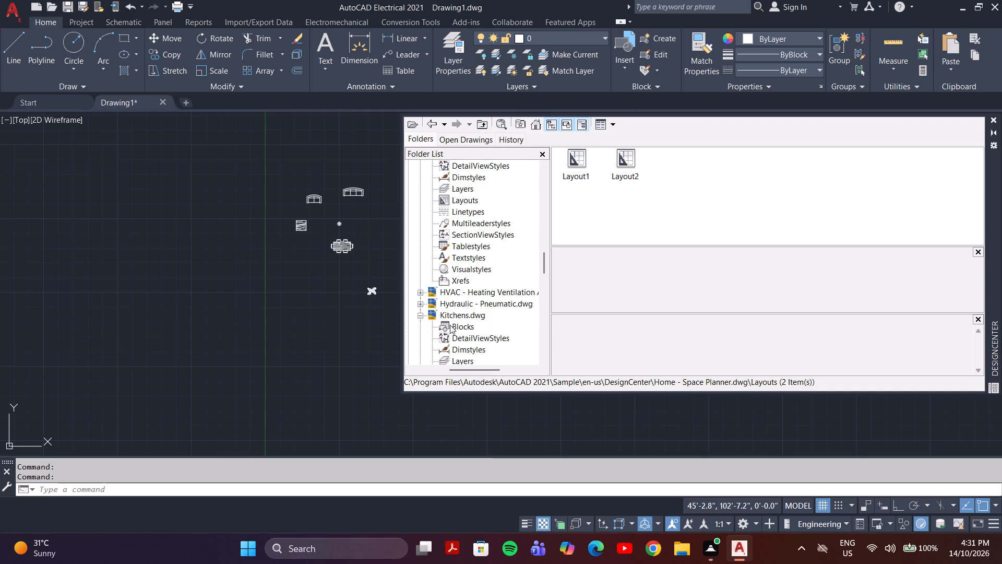
pyautogui.click(455, 325)
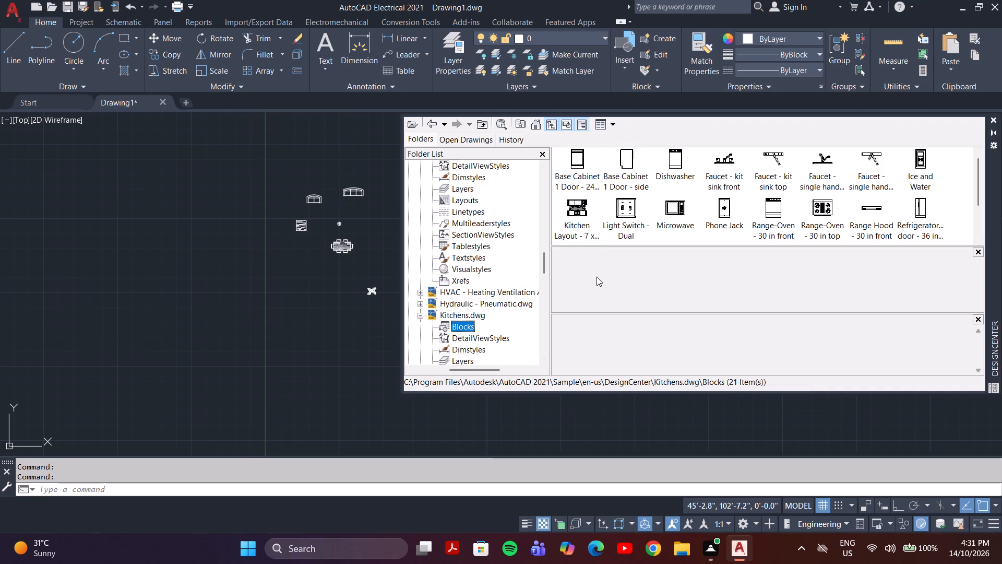
pyautogui.scroll(1, 583, 224)
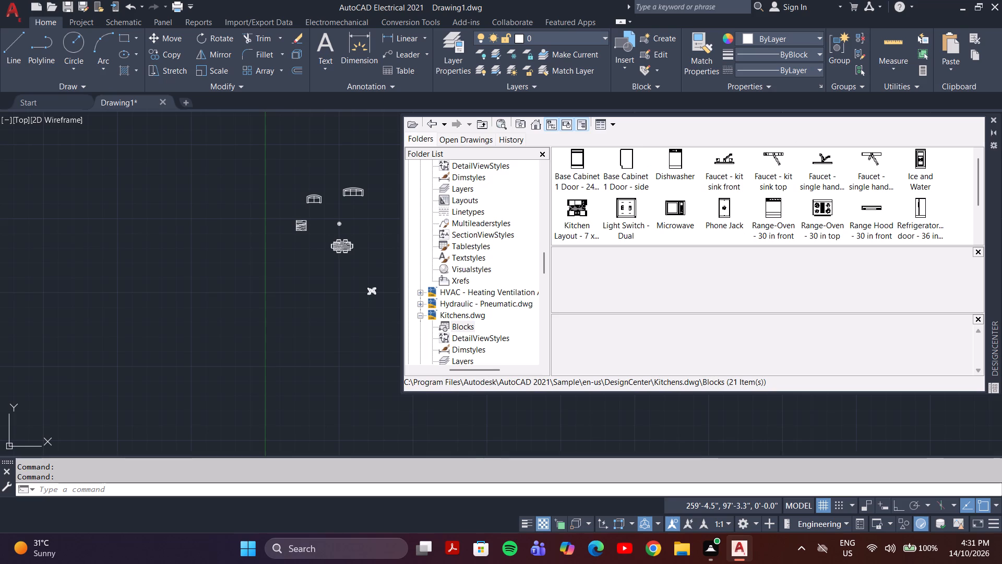
pyautogui.click(994, 119)
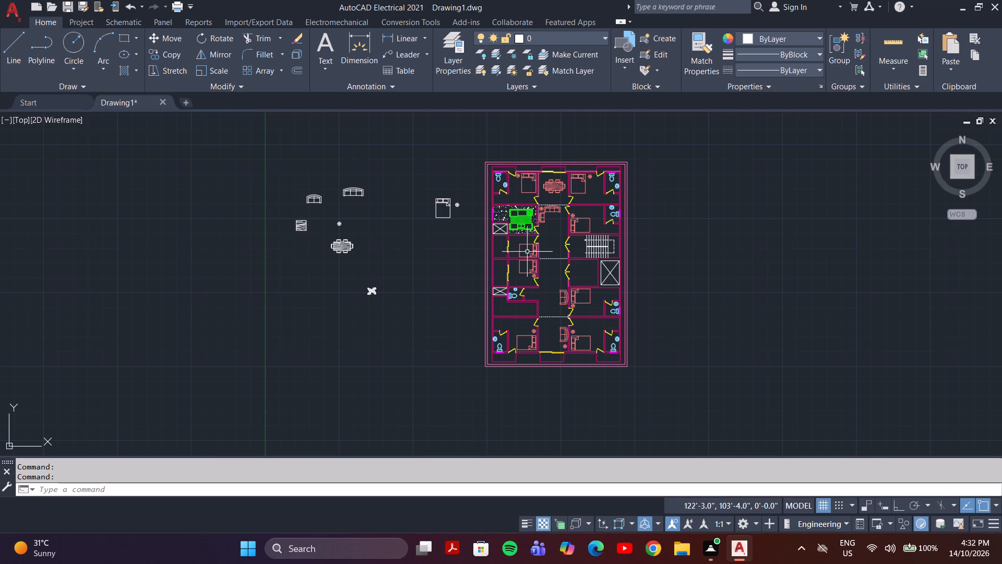
# Erase all the loose blocks outside the floor plan, including the sofas, dining set, bed, plant and small hatched block.
pyautogui.press('Escape')
pyautogui.click(456, 180)
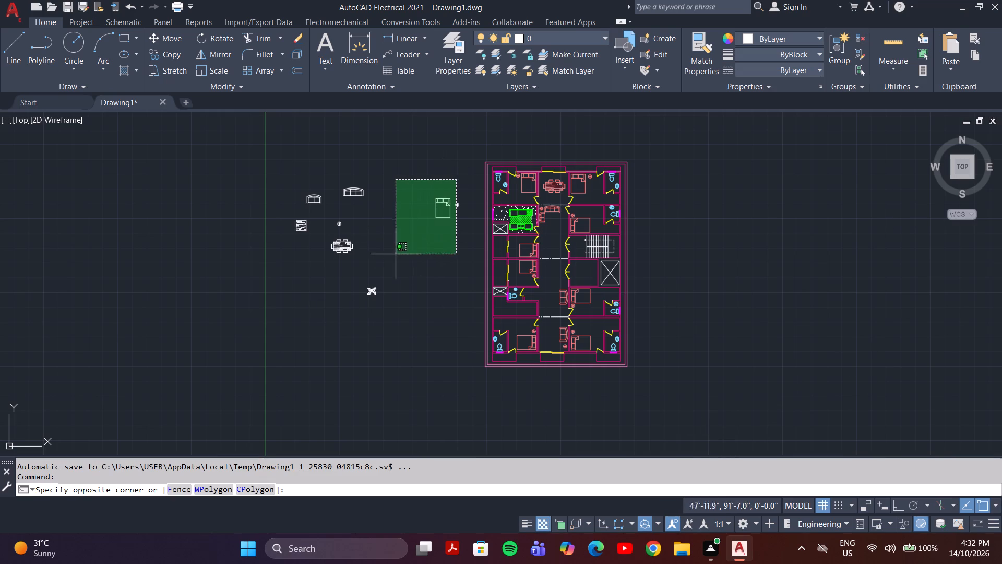
pyautogui.click(309, 295)
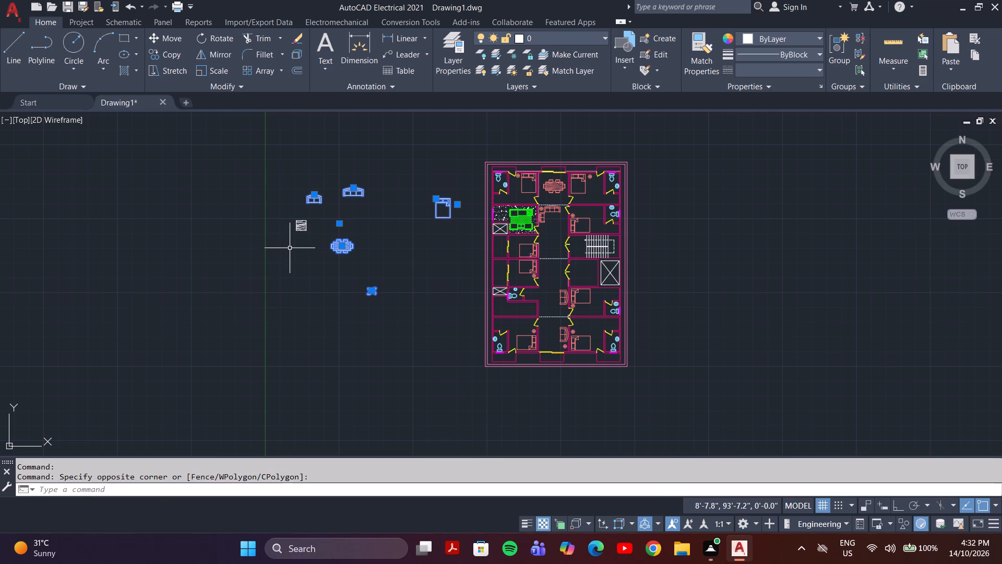
pyautogui.press('Delete')
pyautogui.click(312, 215)
pyautogui.click(287, 240)
pyautogui.press('Delete')
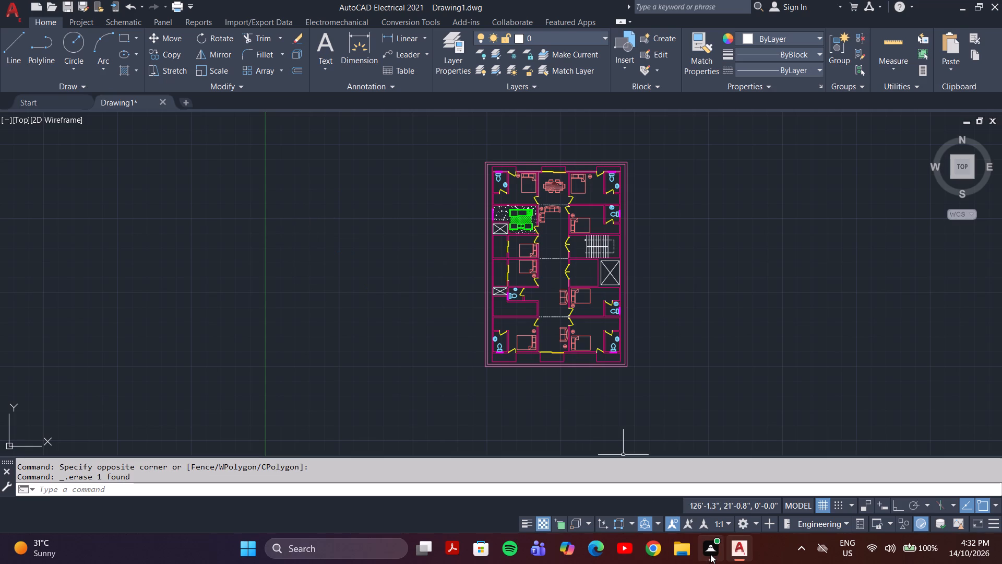